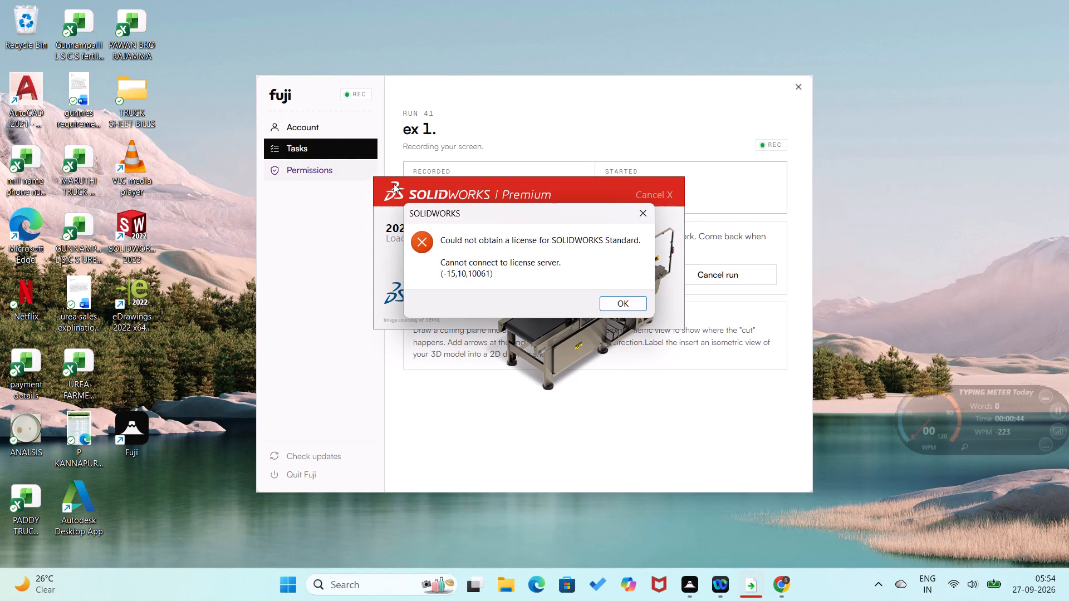
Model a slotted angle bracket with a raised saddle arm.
Dismiss the SOLIDWORKS license error message.
{"action": "left_click", "coordinate": [631, 308]}
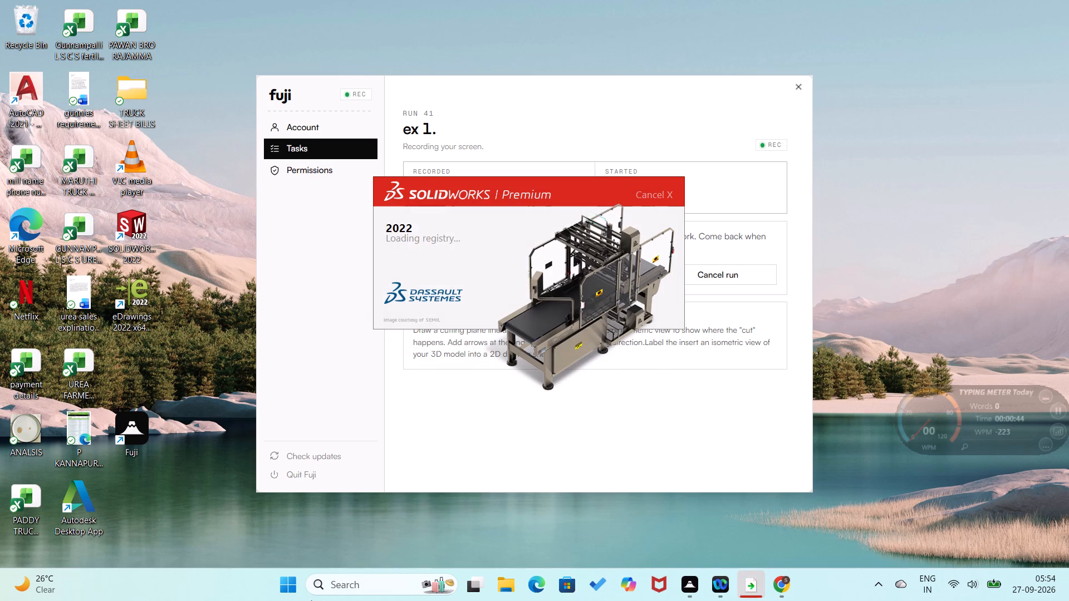
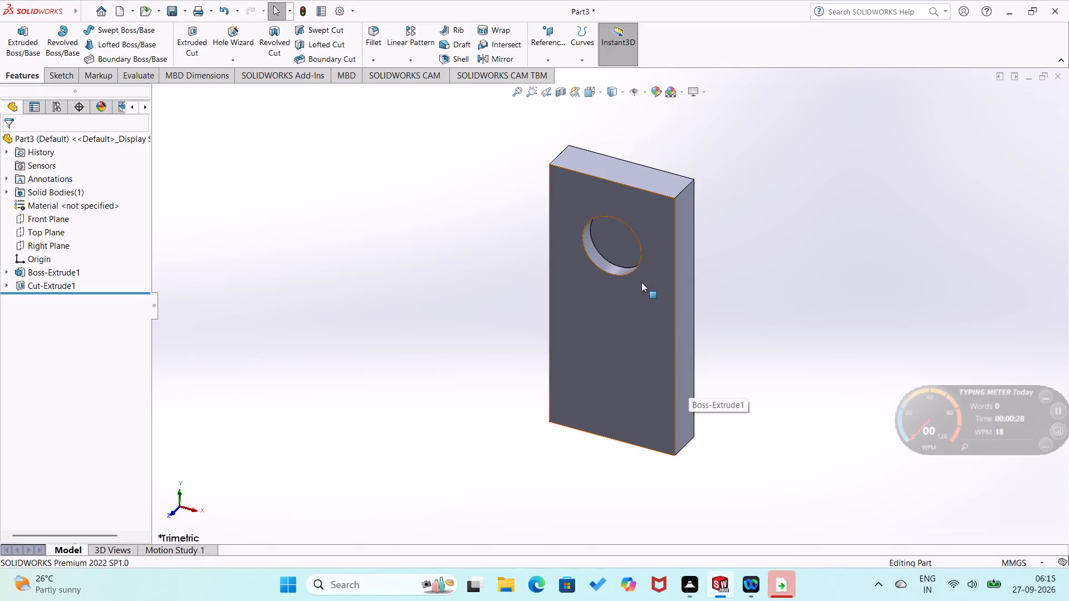
Sketch a circle concentric with the circular recess on the recess floor and set its diameter to 20 mm.
{"action": "right_click", "coordinate": [623, 250]}
{"action": "left_click", "coordinate": [653, 231]}
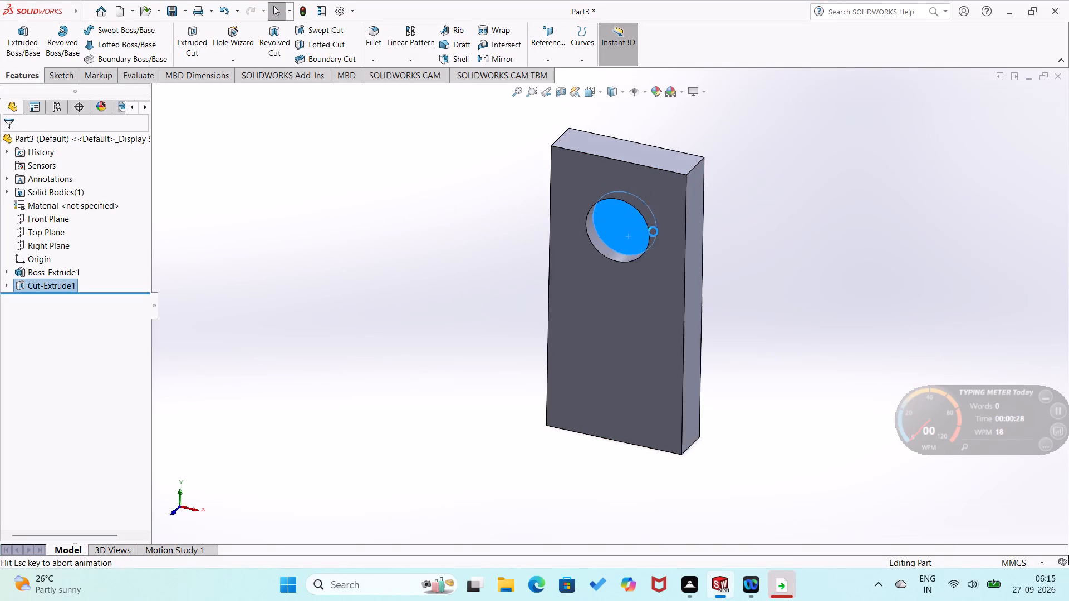
{"action": "right_click_drag", "start_coordinate": [318, 346], "coordinate": [421, 277]}
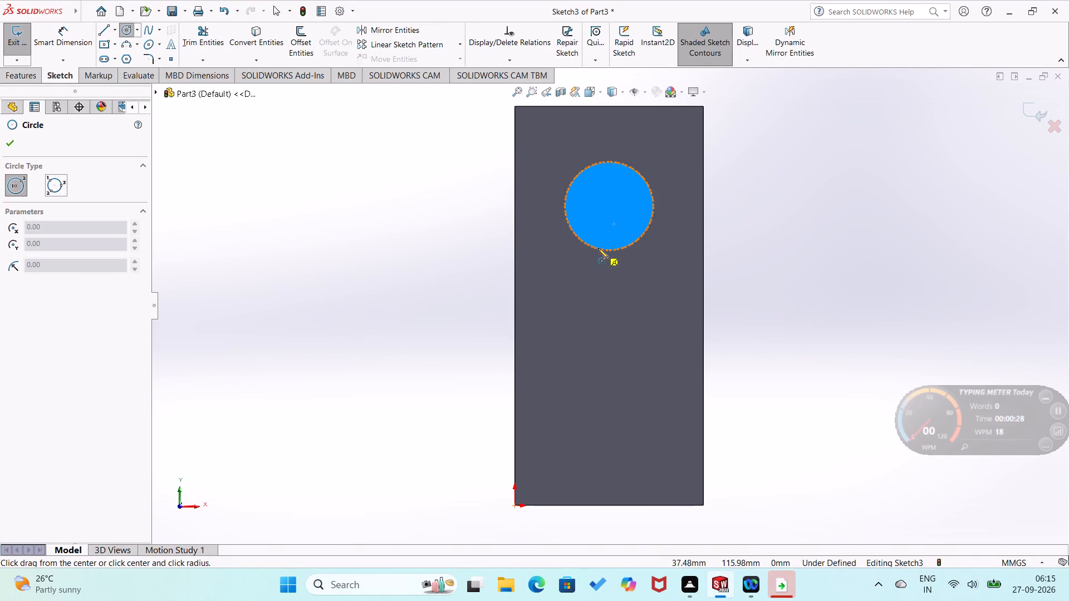
{"action": "left_click", "coordinate": [609, 207]}
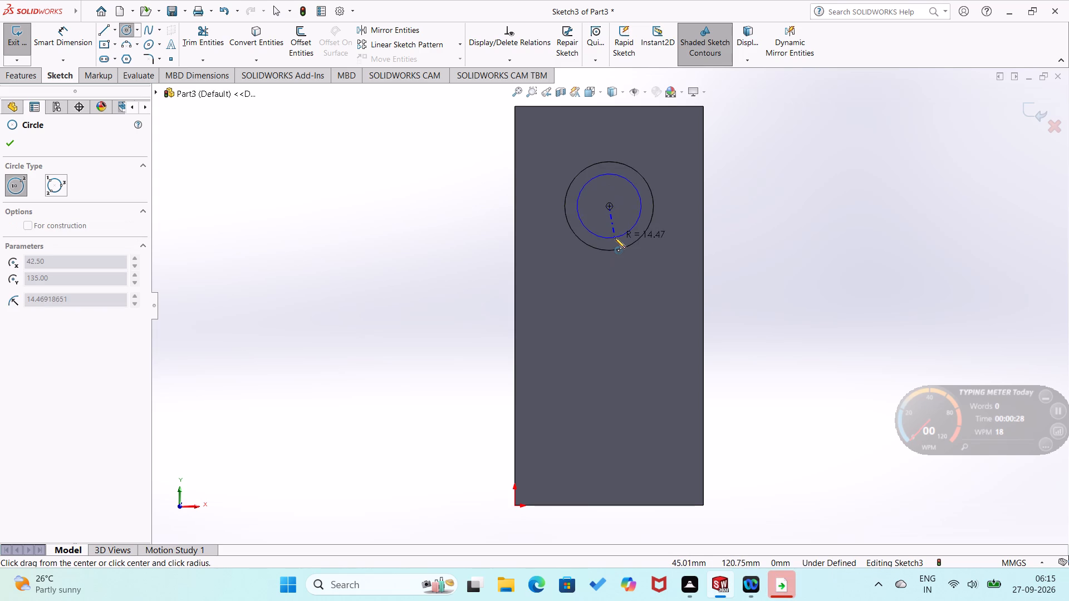
{"action": "left_click", "coordinate": [615, 237]}
{"action": "right_click_drag", "start_coordinate": [646, 284], "coordinate": [673, 181]}
{"action": "left_click", "coordinate": [639, 212]}
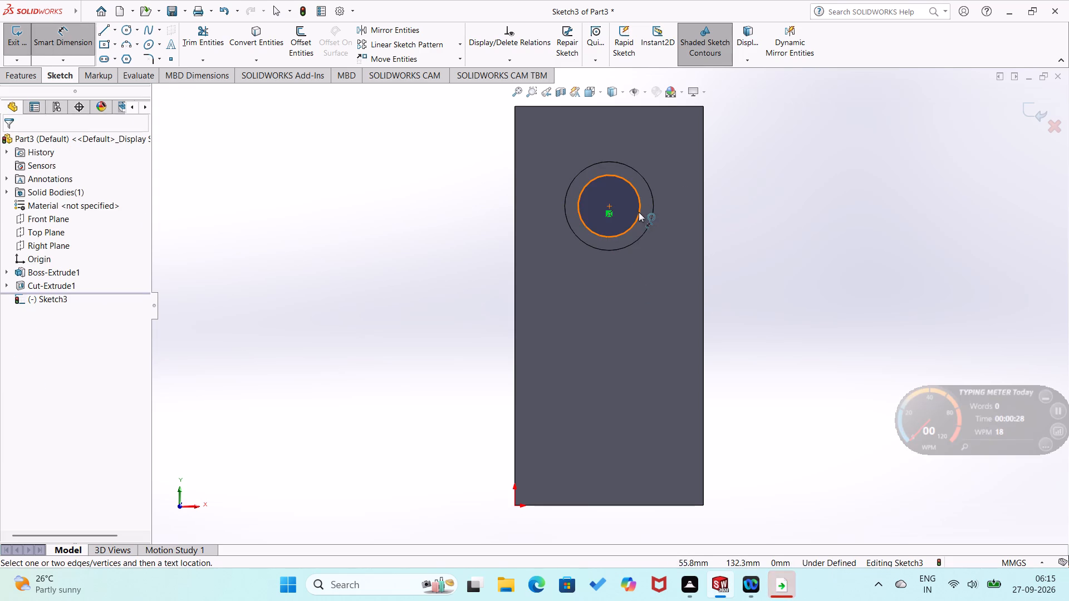
{"action": "left_click", "coordinate": [661, 219]}
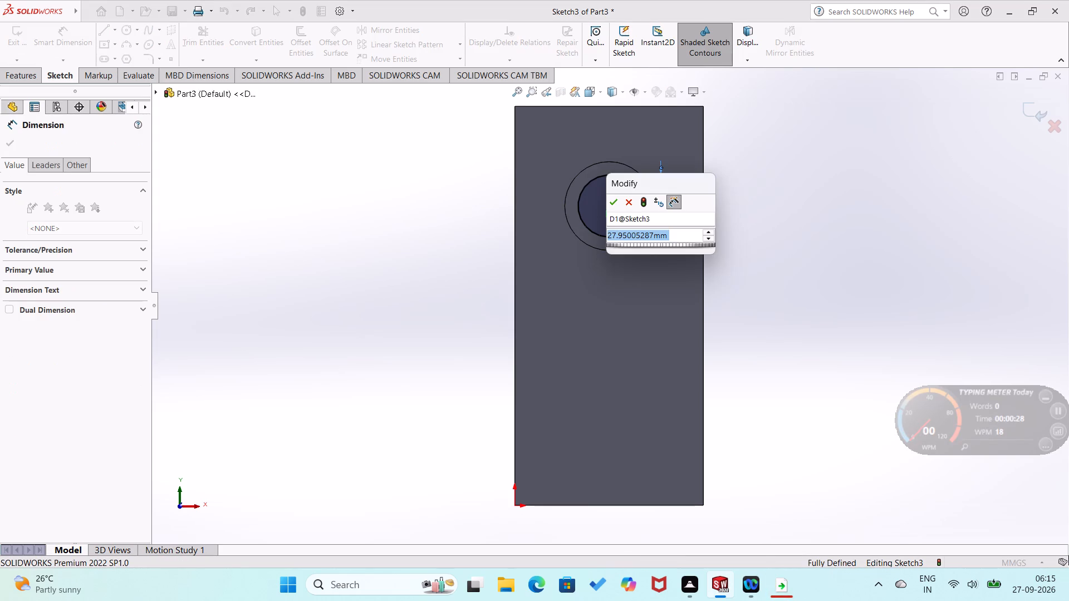
{"action": "type", "text": "20"}
{"action": "key", "text": "Return"}
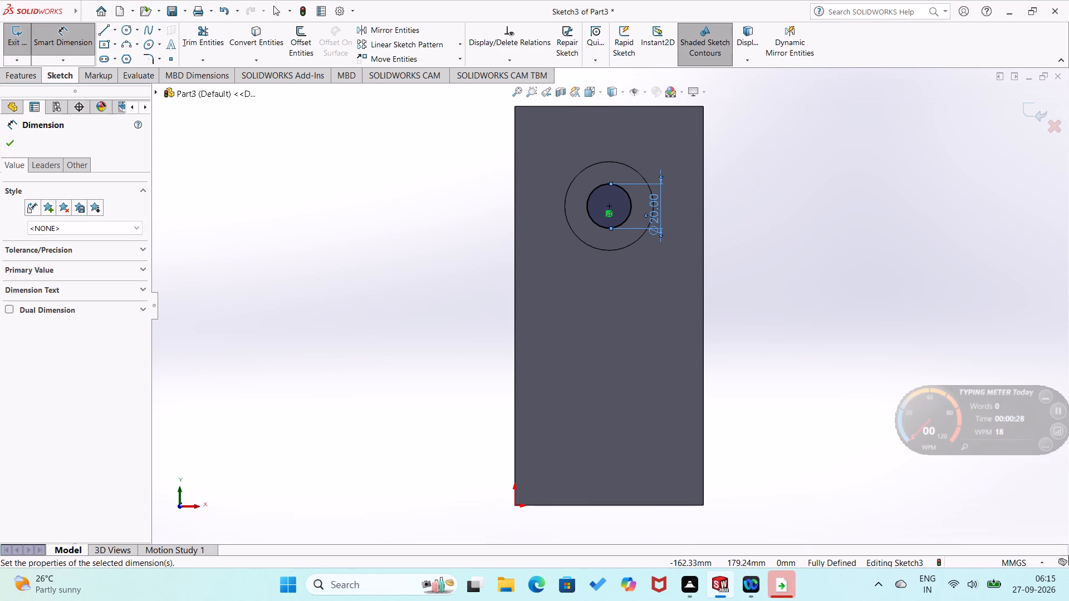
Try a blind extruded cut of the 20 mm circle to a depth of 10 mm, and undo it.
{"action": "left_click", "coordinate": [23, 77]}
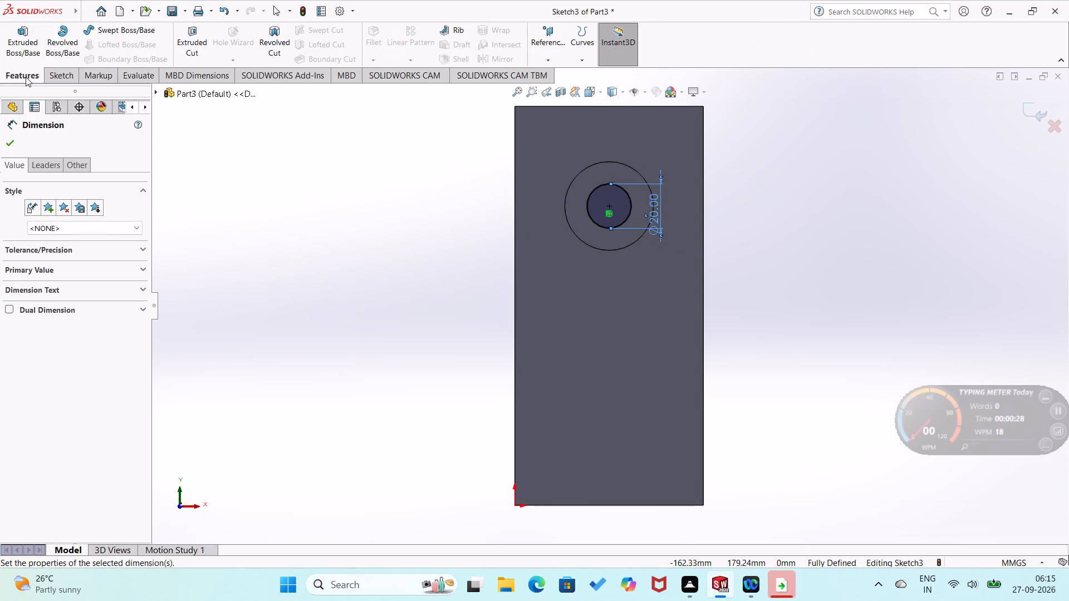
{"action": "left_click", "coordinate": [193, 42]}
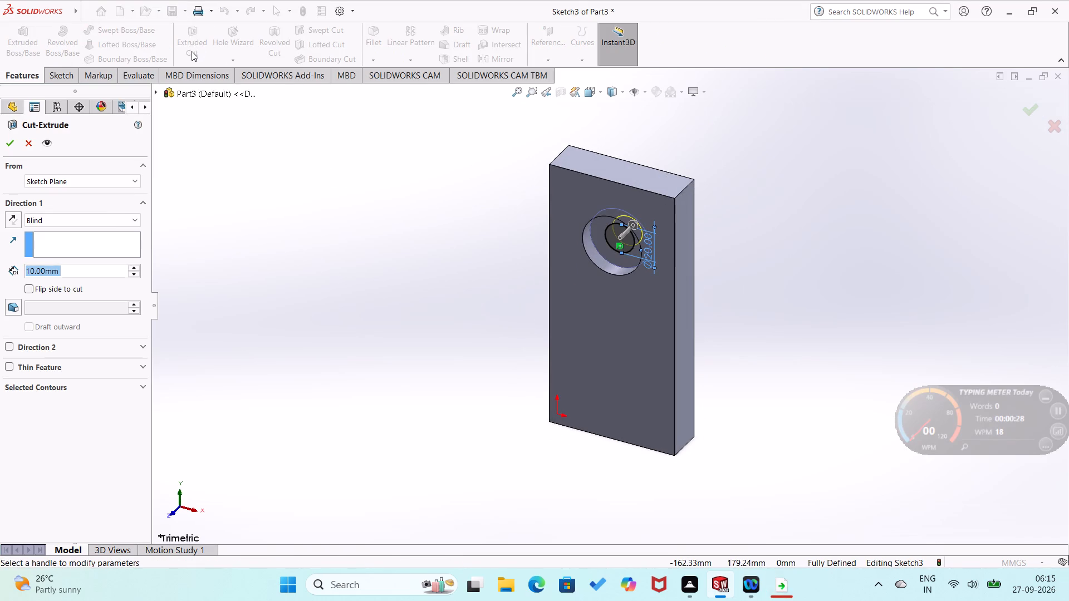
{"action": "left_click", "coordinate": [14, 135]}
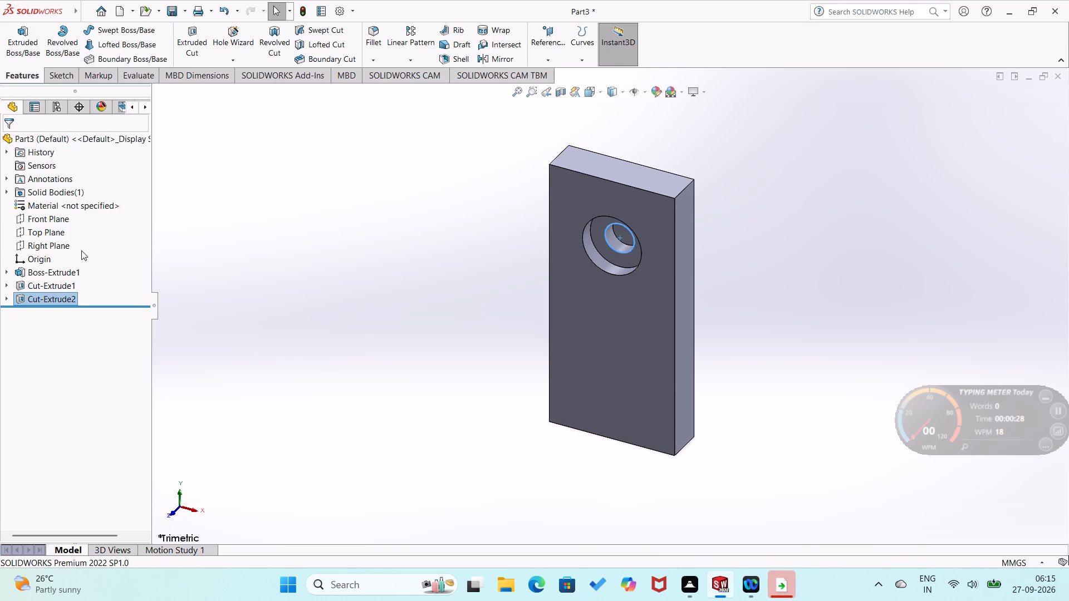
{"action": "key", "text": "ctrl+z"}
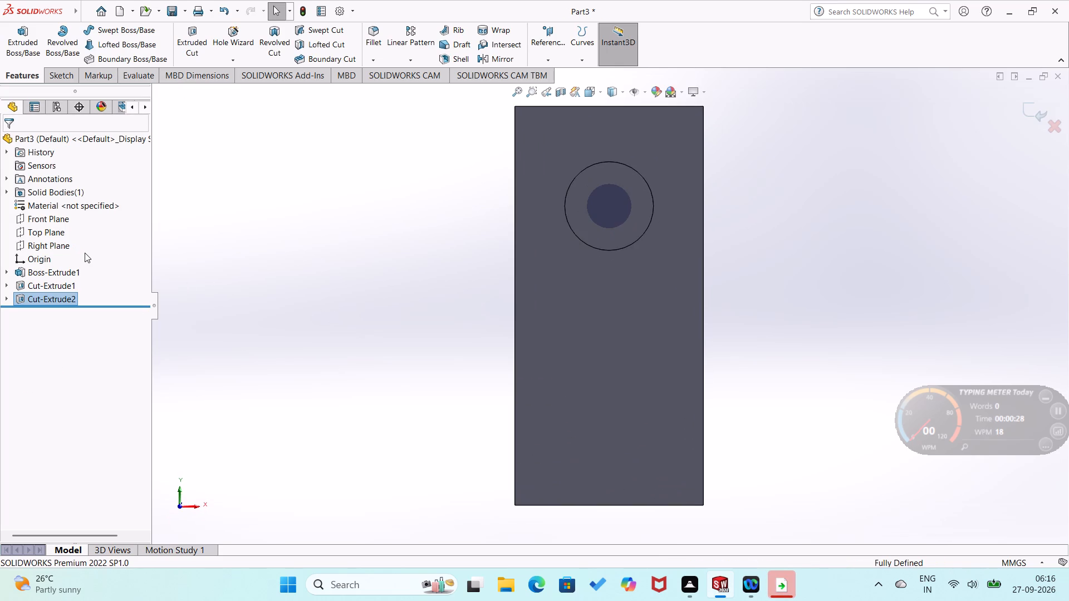
Cut the 20 mm circle through the plate with a blind extruded cut 20 mm deep.
{"action": "left_click", "coordinate": [23, 80]}
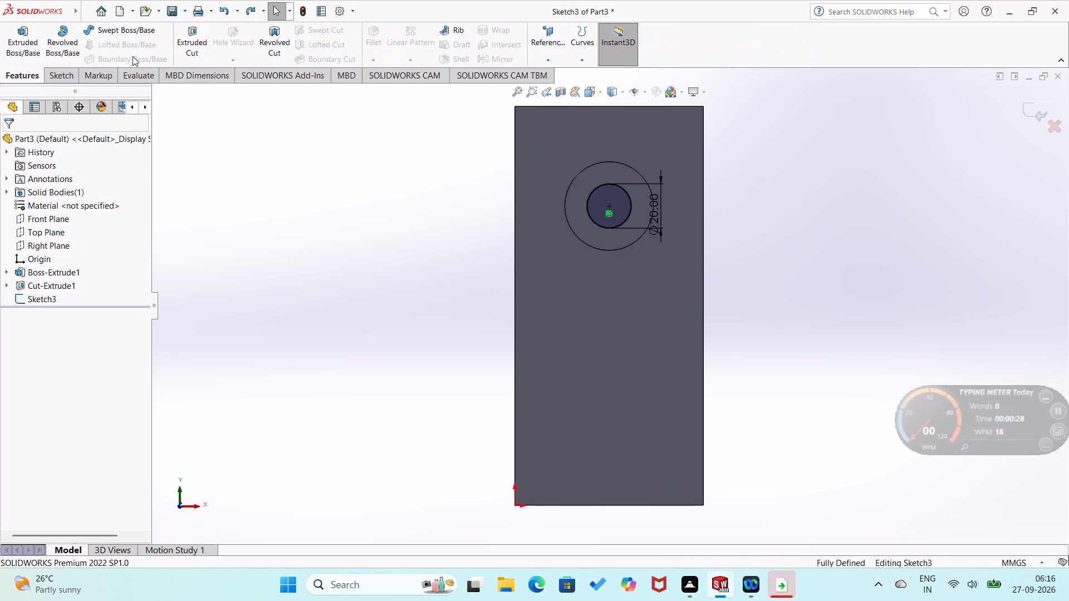
{"action": "left_click", "coordinate": [197, 48]}
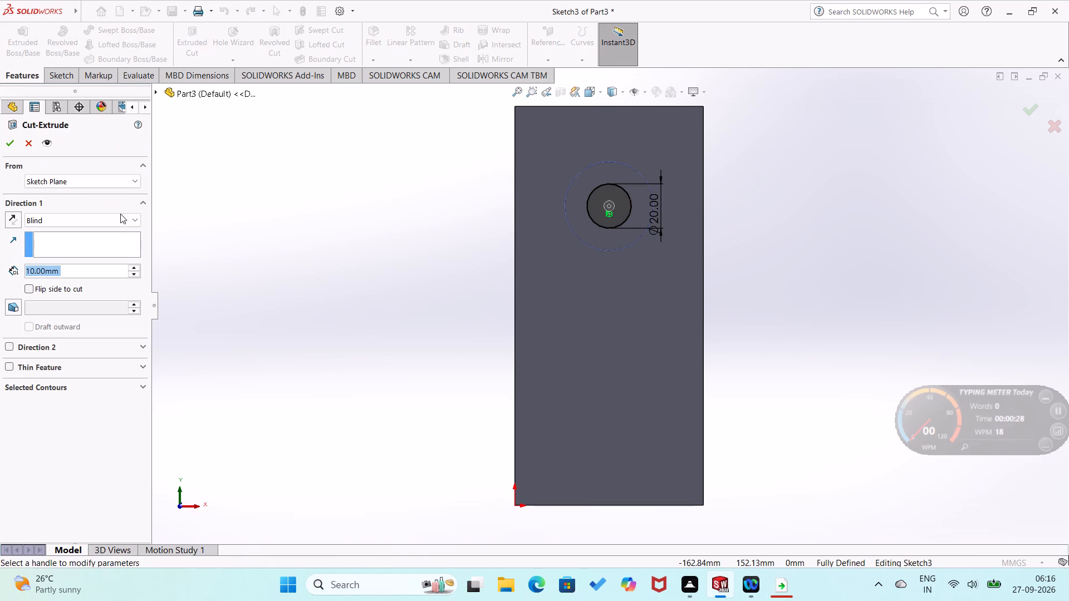
{"action": "left_click", "coordinate": [139, 270]}
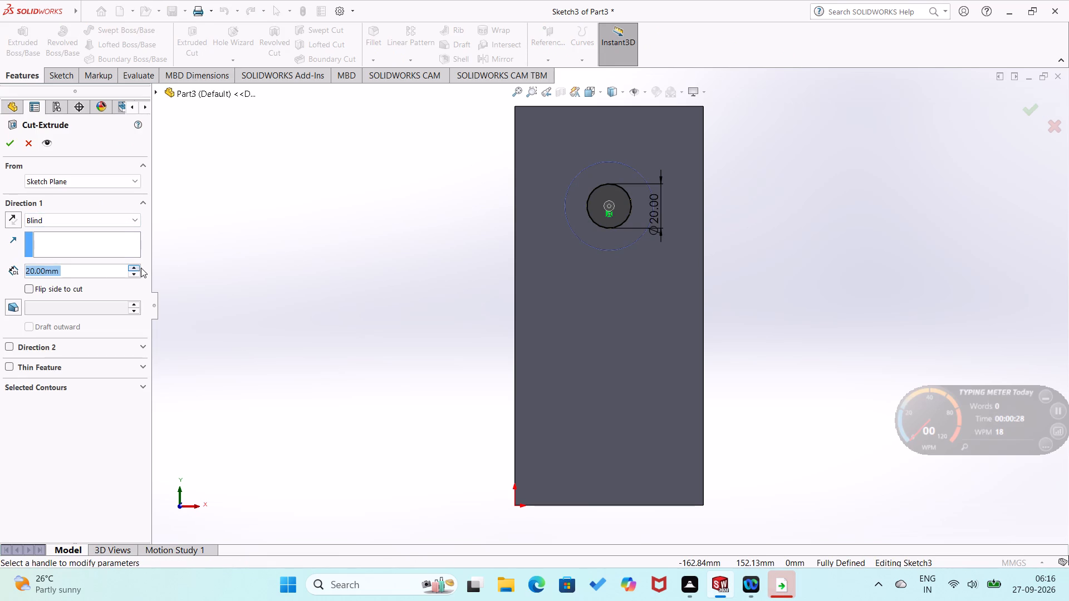
{"action": "middle_click_drag", "start_coordinate": [385, 242], "coordinate": [239, 286]}
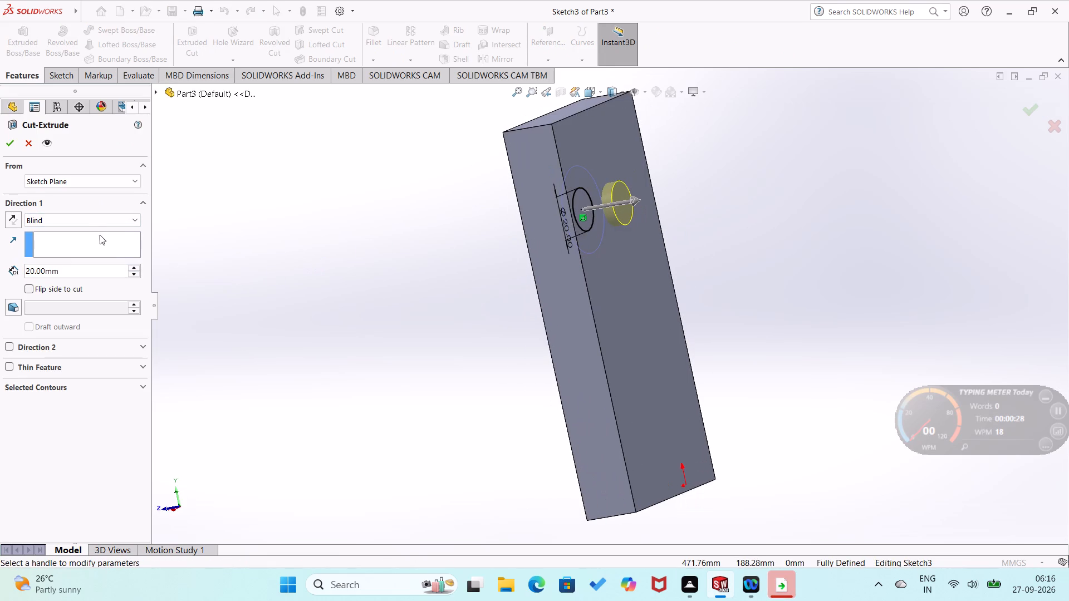
{"action": "left_click", "coordinate": [4, 139]}
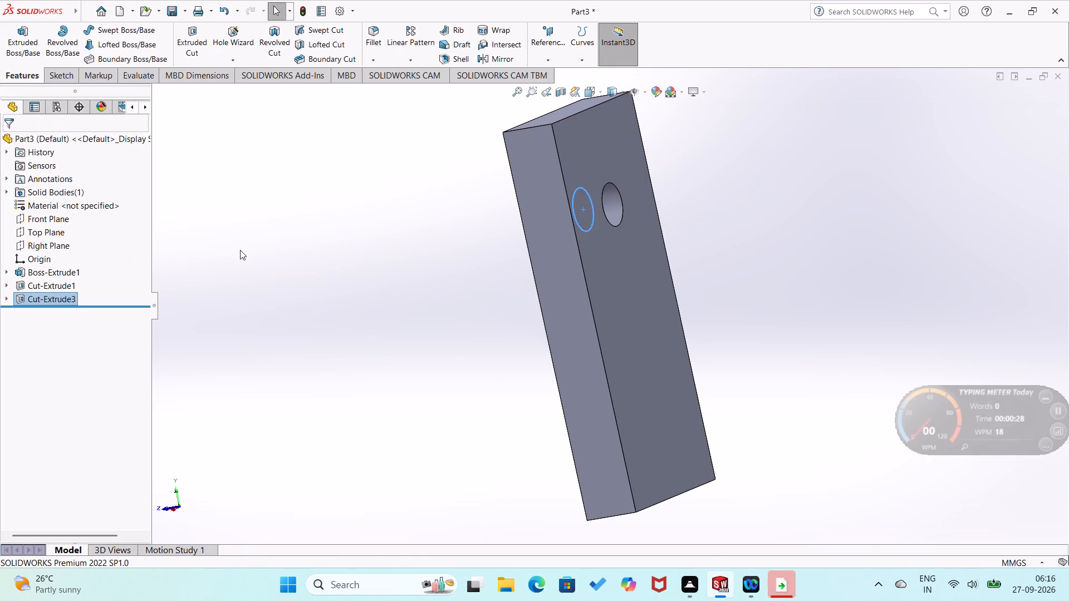
{"action": "left_click", "coordinate": [286, 264]}
{"action": "middle_click_drag", "start_coordinate": [318, 256], "coordinate": [433, 233]}
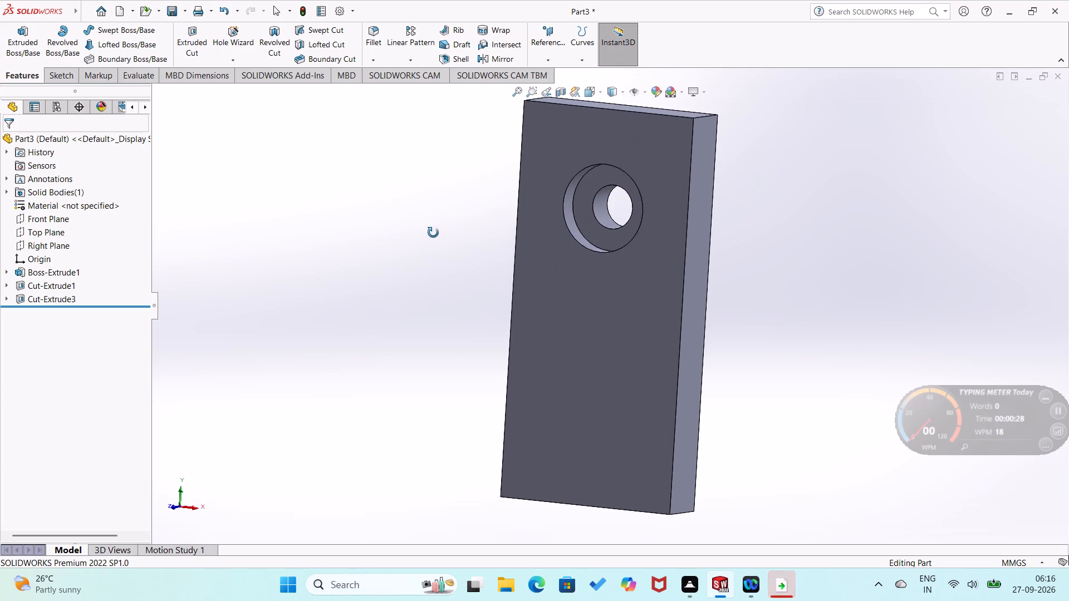
{"action": "middle_click_drag", "start_coordinate": [433, 233], "coordinate": [437, 225]}
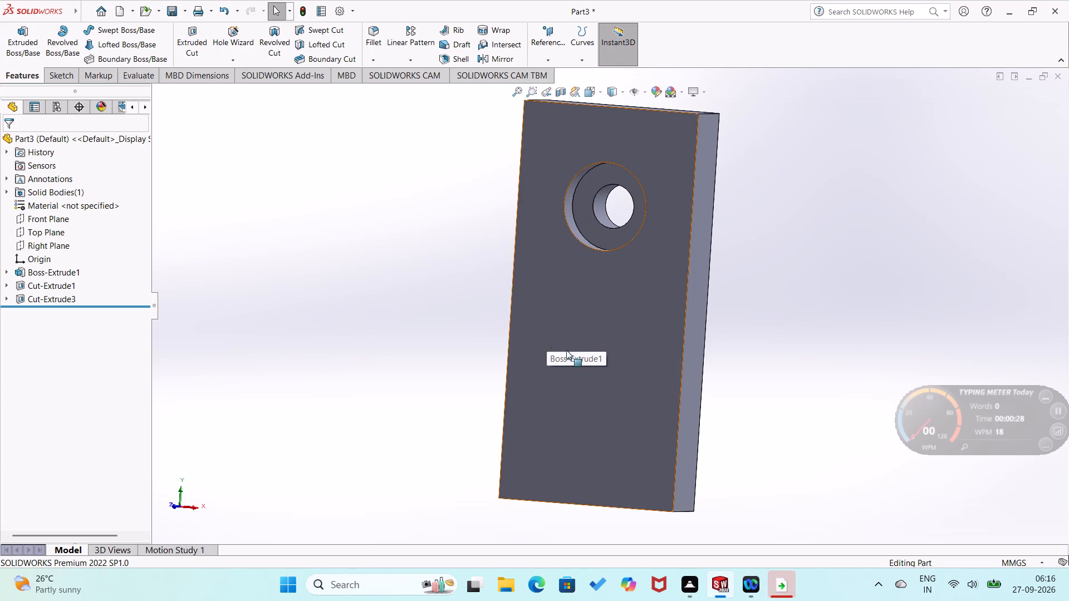
Sketch a closed profile about 81 mm tall on the plate's narrow side face from the origin, with slanted sides joined by an arc of about 25 mm radius.
{"action": "middle_click_drag", "start_coordinate": [694, 392], "coordinate": [670, 419]}
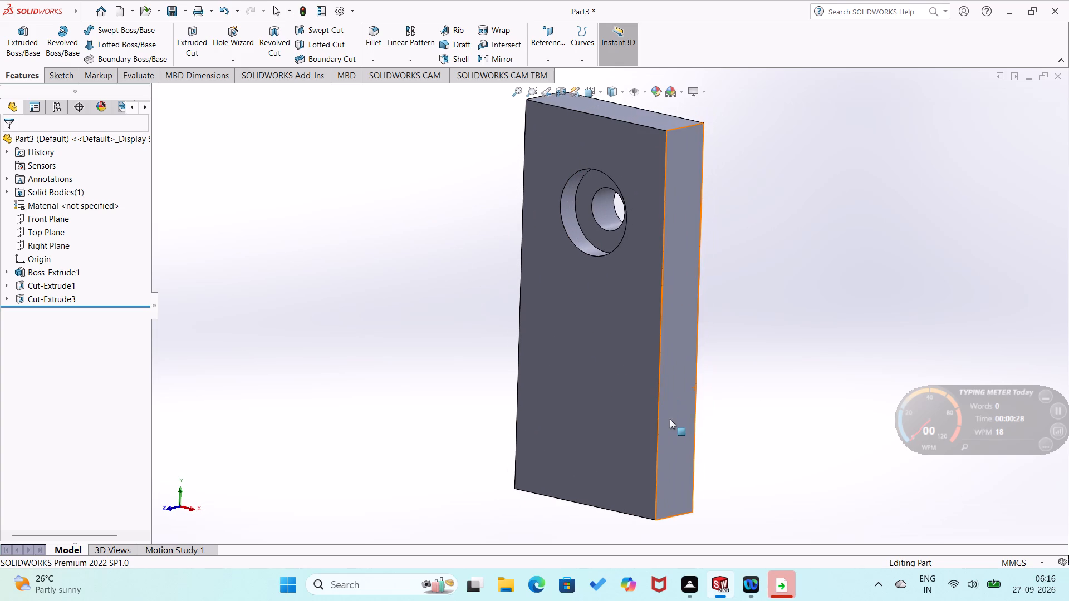
{"action": "right_click", "coordinate": [670, 419]}
{"action": "left_click", "coordinate": [698, 327]}
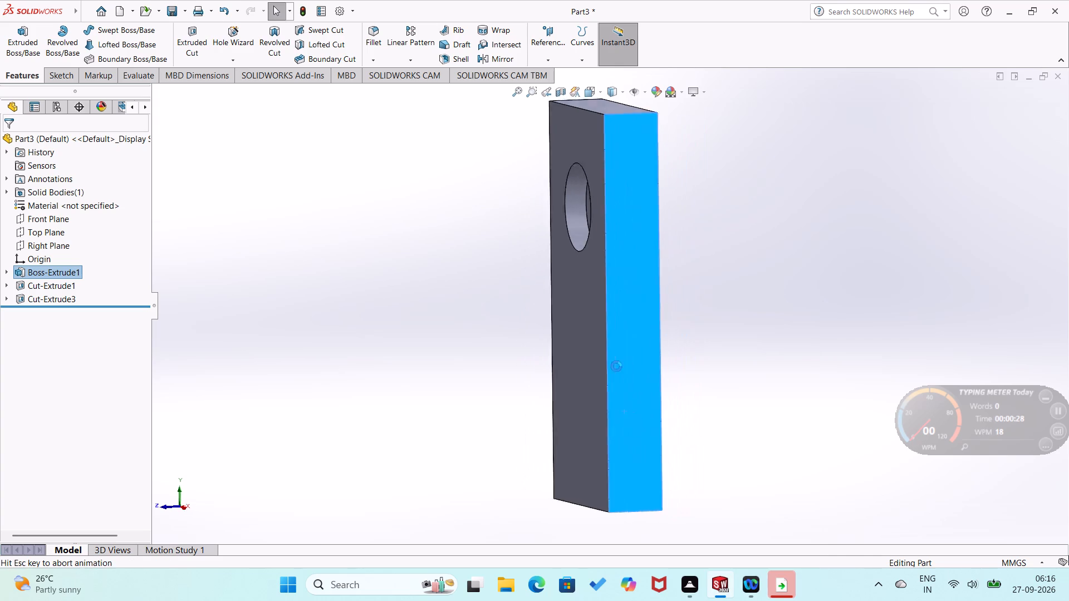
{"action": "left_click", "coordinate": [443, 379]}
{"action": "right_click_drag", "start_coordinate": [472, 359], "coordinate": [331, 371]}
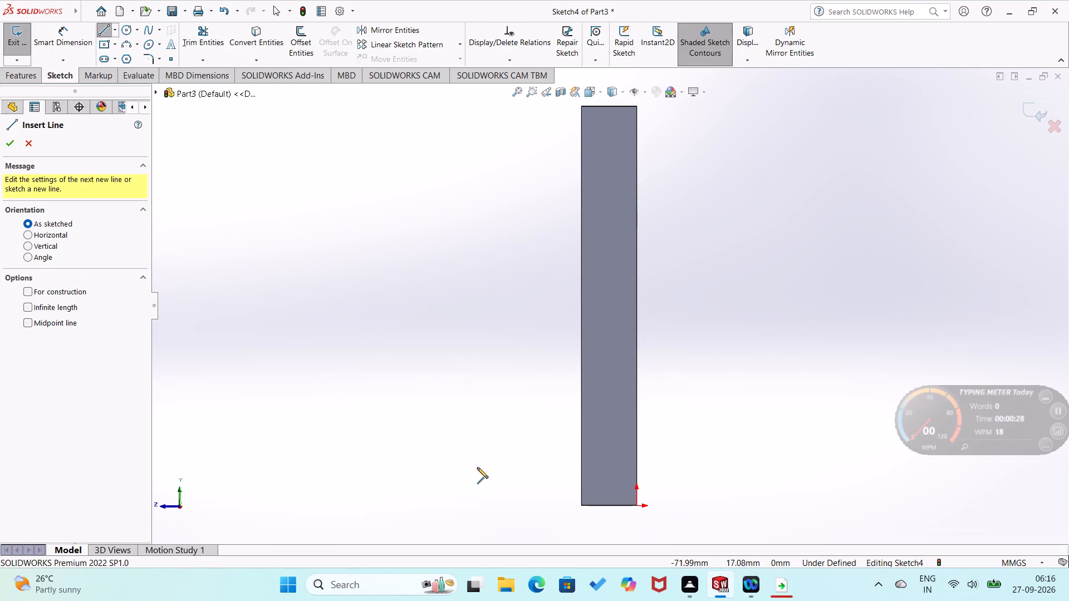
{"action": "middle_click_drag", "start_coordinate": [478, 463], "coordinate": [507, 480]}
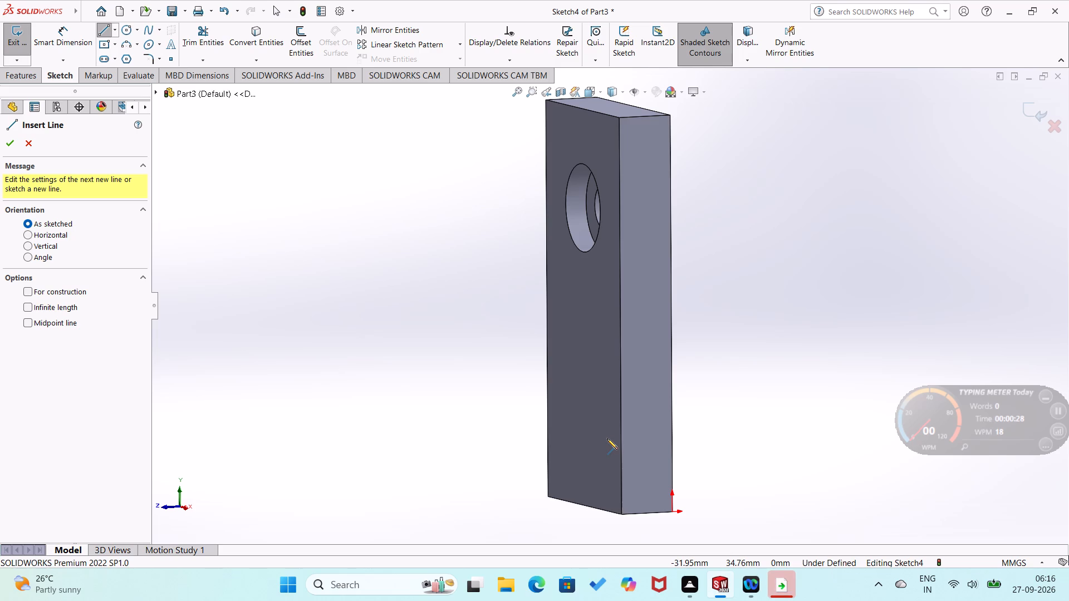
{"action": "key", "text": "ctrl+8"}
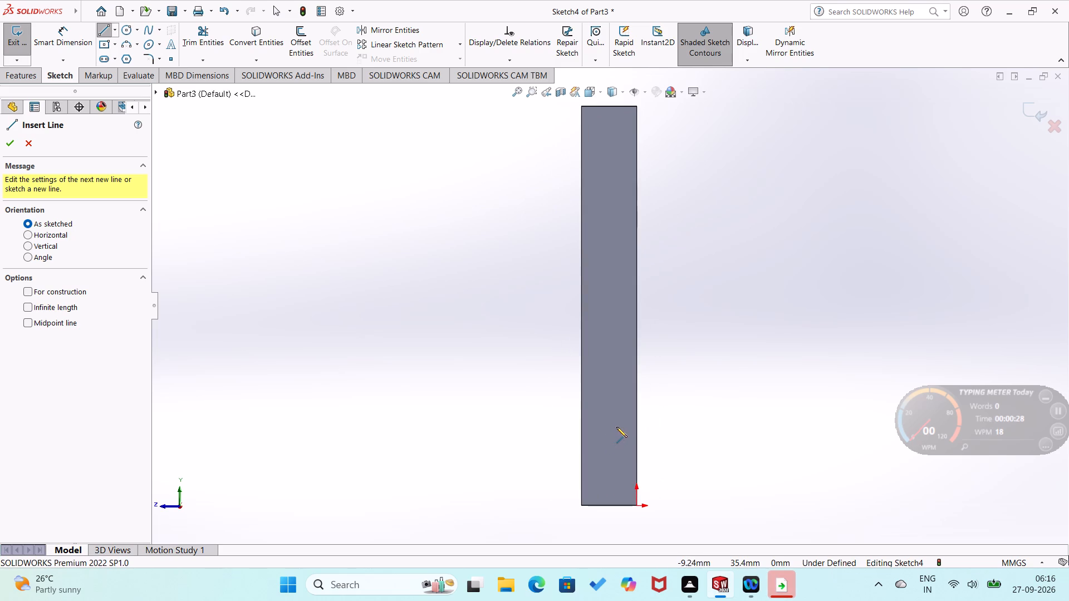
{"action": "left_click", "coordinate": [638, 505]}
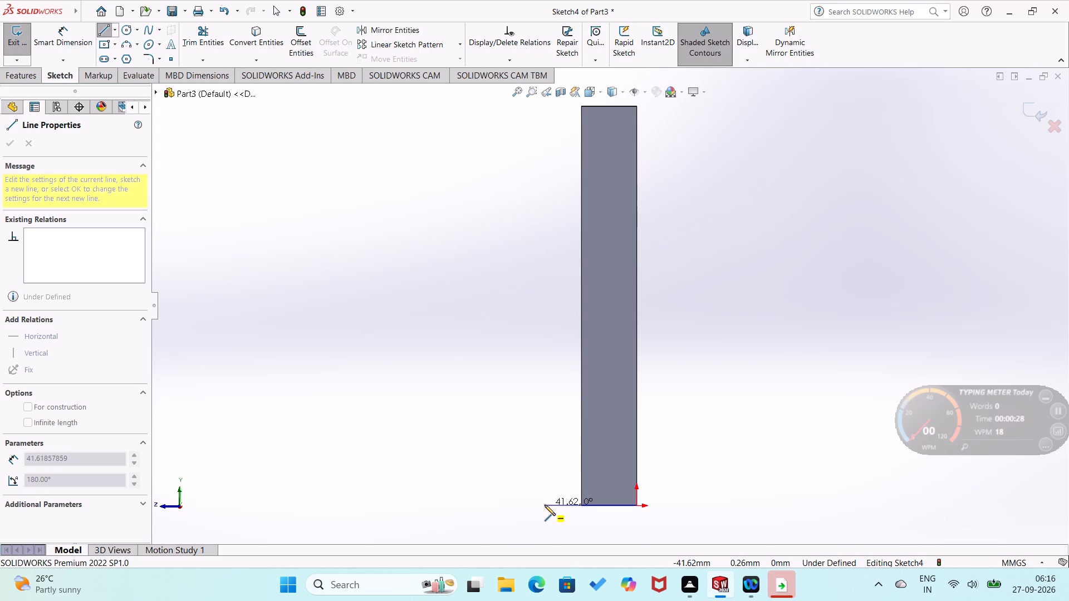
{"action": "left_click", "coordinate": [545, 505]}
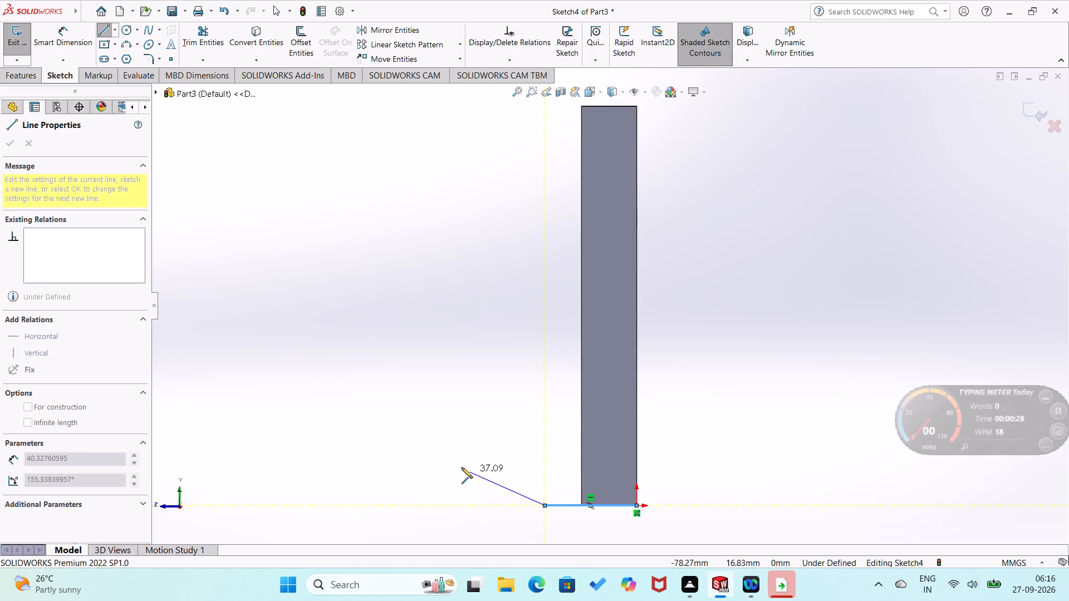
{"action": "left_click", "coordinate": [462, 467]}
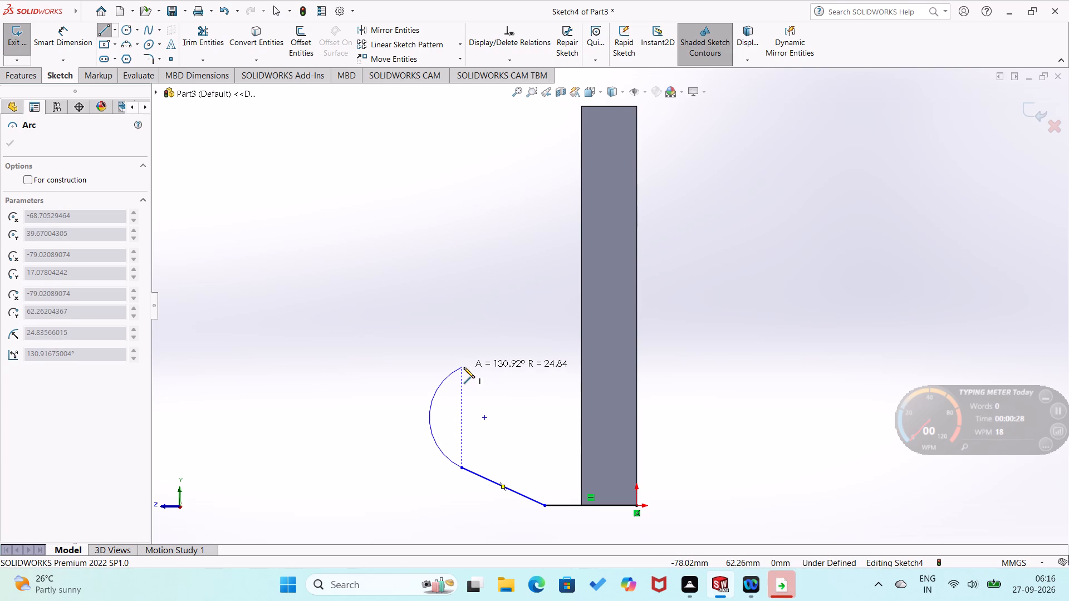
{"action": "left_click", "coordinate": [464, 367]}
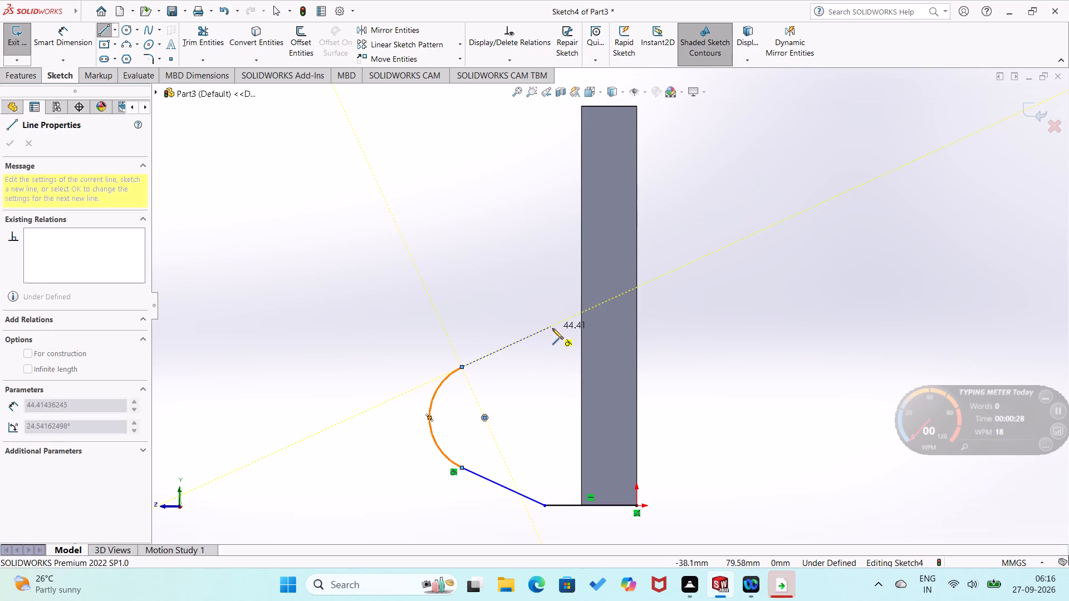
{"action": "left_click", "coordinate": [552, 328]}
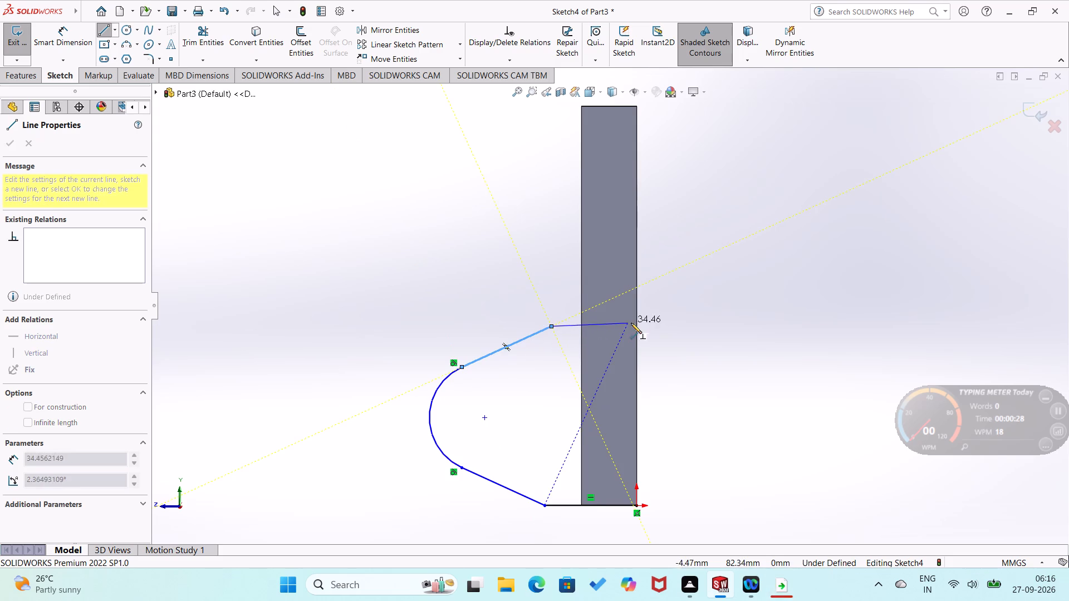
{"action": "left_click", "coordinate": [636, 323]}
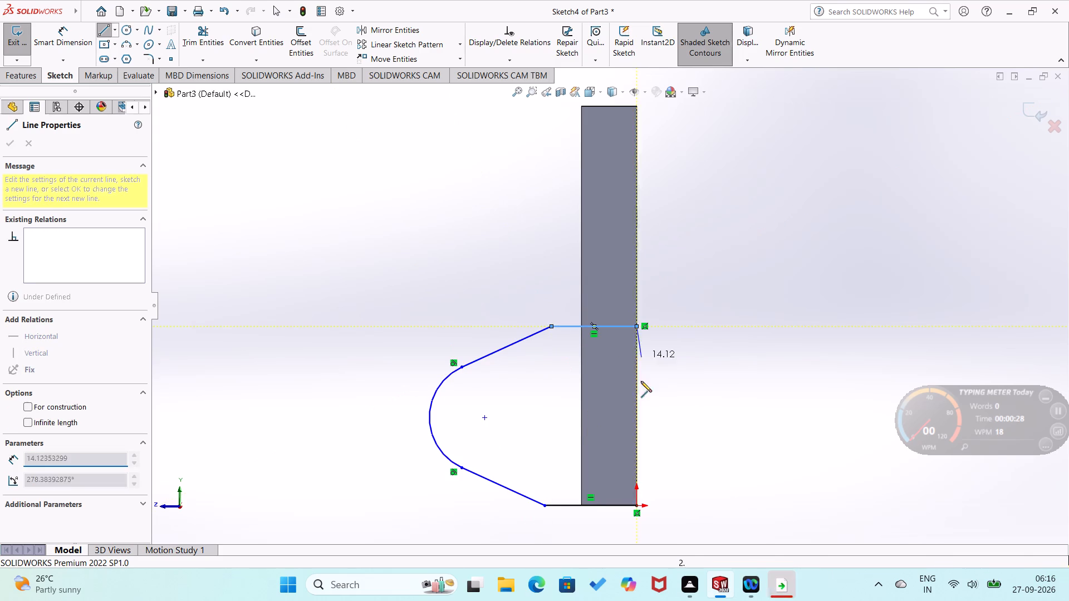
{"action": "left_click", "coordinate": [638, 505]}
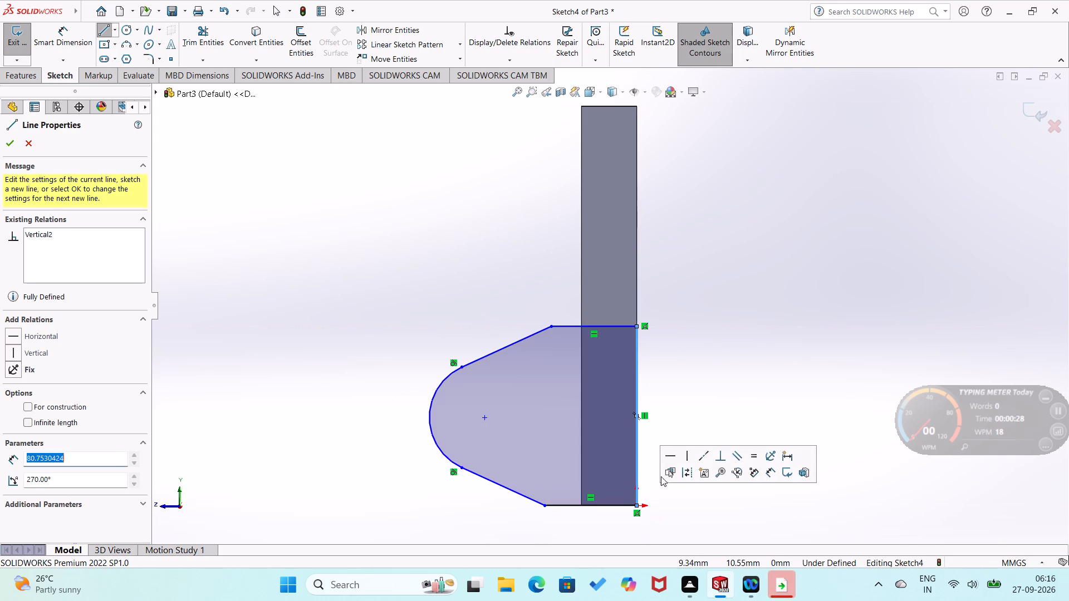
Dimension the profile's bottom horizontal line to 25 mm.
{"action": "right_click_drag", "start_coordinate": [666, 468], "coordinate": [681, 333]}
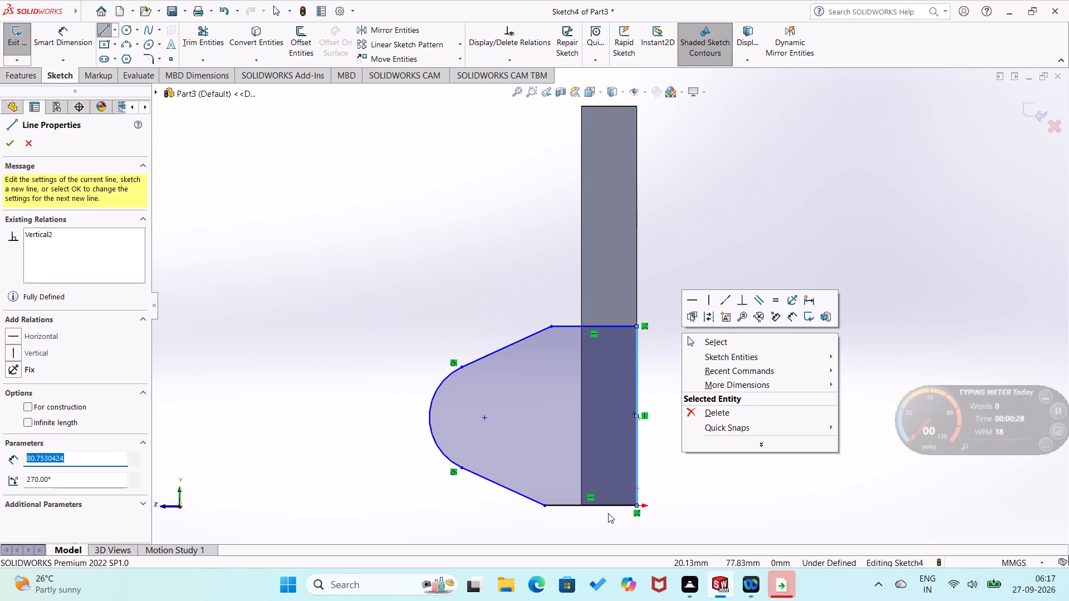
{"action": "right_click_drag", "start_coordinate": [699, 470], "coordinate": [710, 347]}
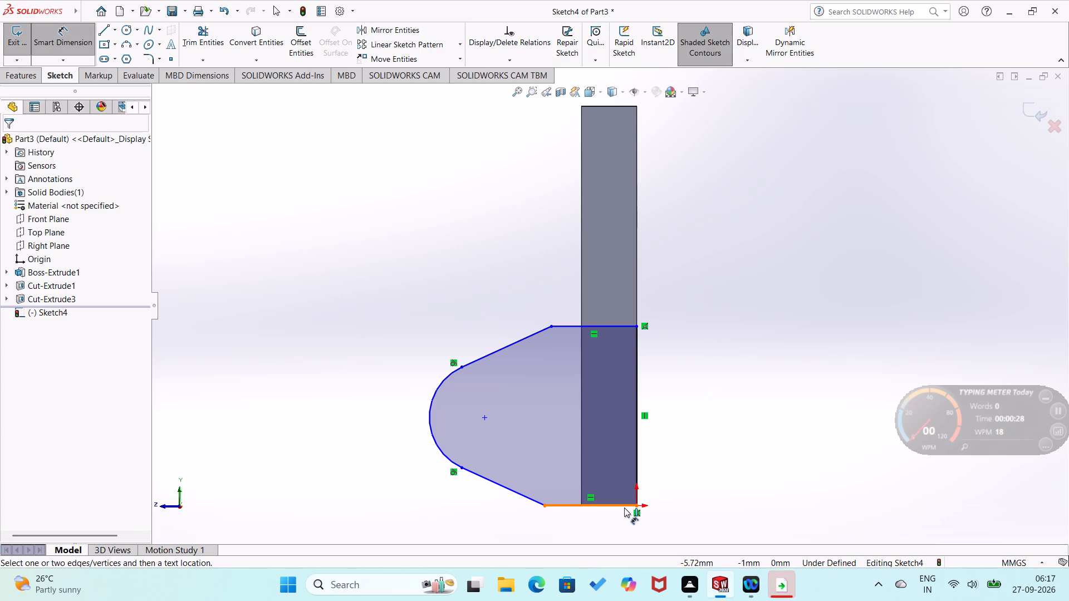
{"action": "left_click", "coordinate": [624, 507]}
{"action": "left_click", "coordinate": [624, 526]}
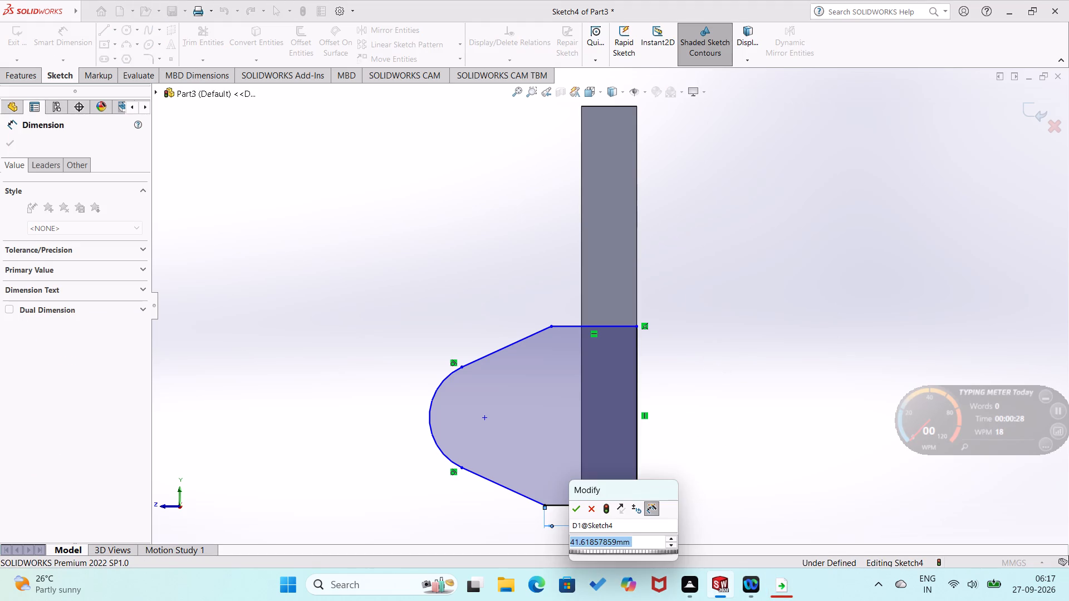
{"action": "type", "text": "25"}
{"action": "key", "text": "Return"}
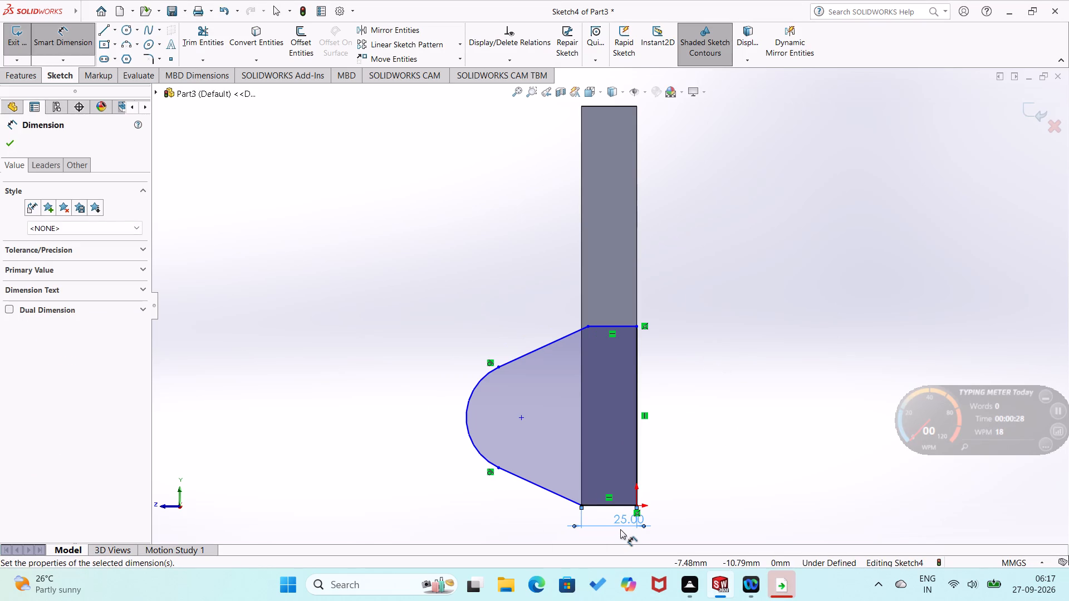
{"action": "left_click", "coordinate": [721, 421]}
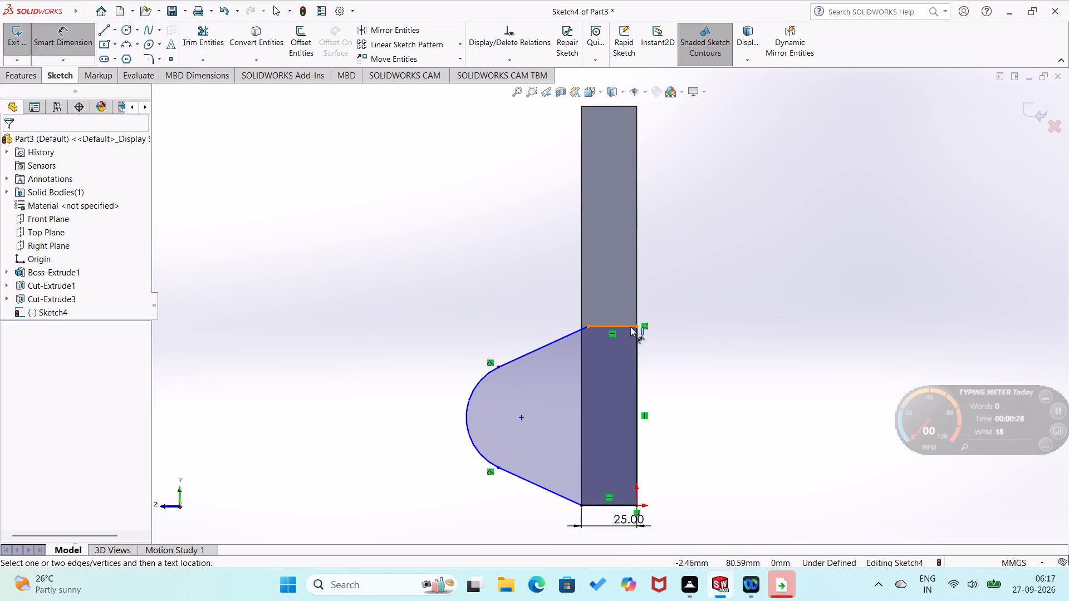
Dimension the side profile's upper horizontal line to 25 mm.
{"action": "left_click", "coordinate": [630, 327]}
{"action": "left_click", "coordinate": [626, 314]}
{"action": "type", "text": "25"}
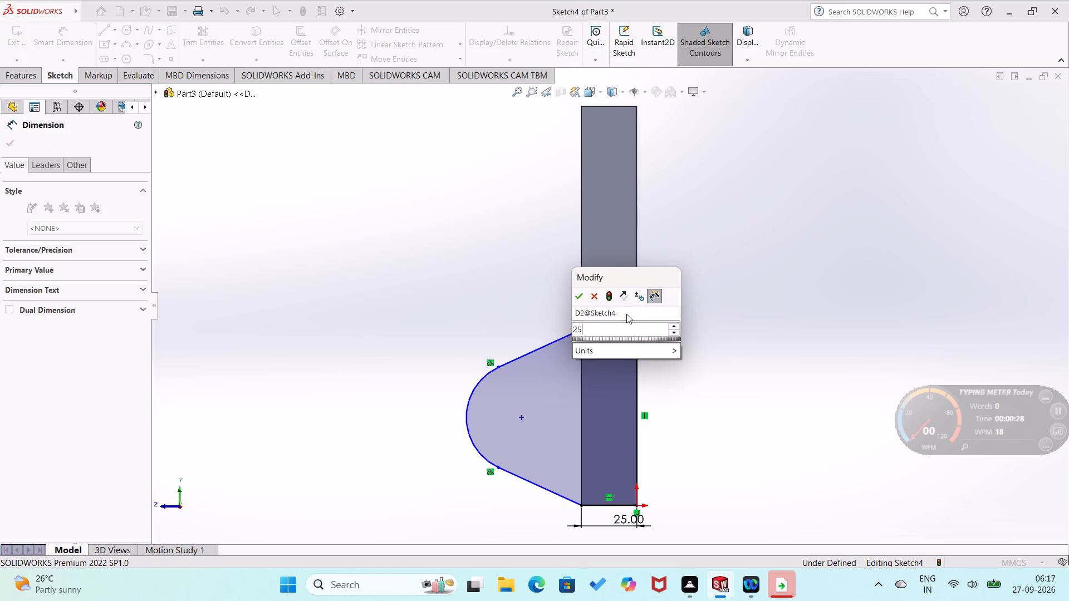
{"action": "key", "text": "Return"}
{"action": "left_click", "coordinate": [442, 297]}
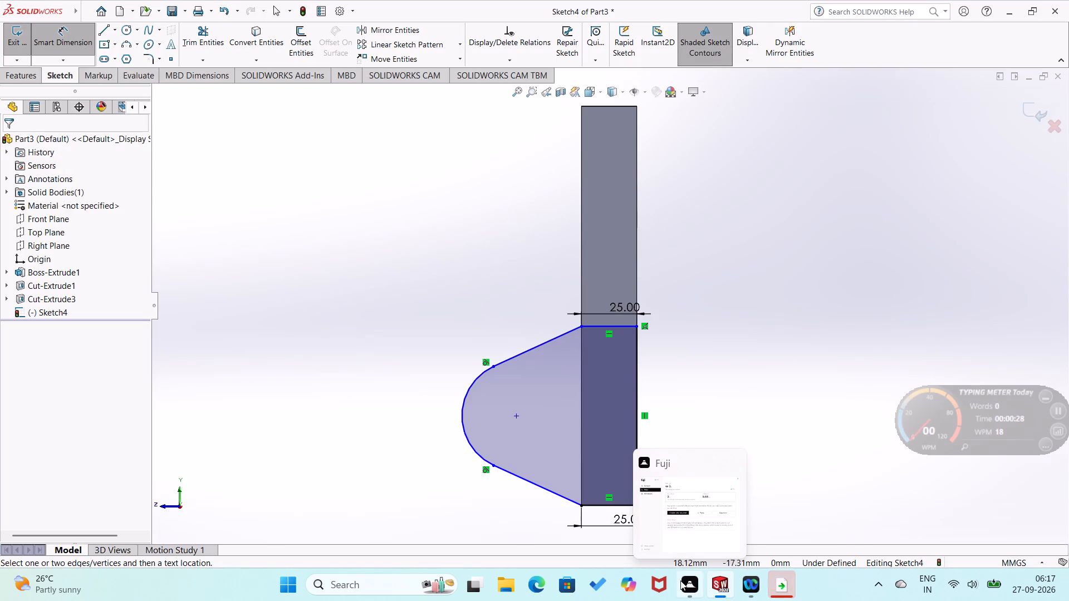
{"action": "left_click", "coordinate": [710, 371]}
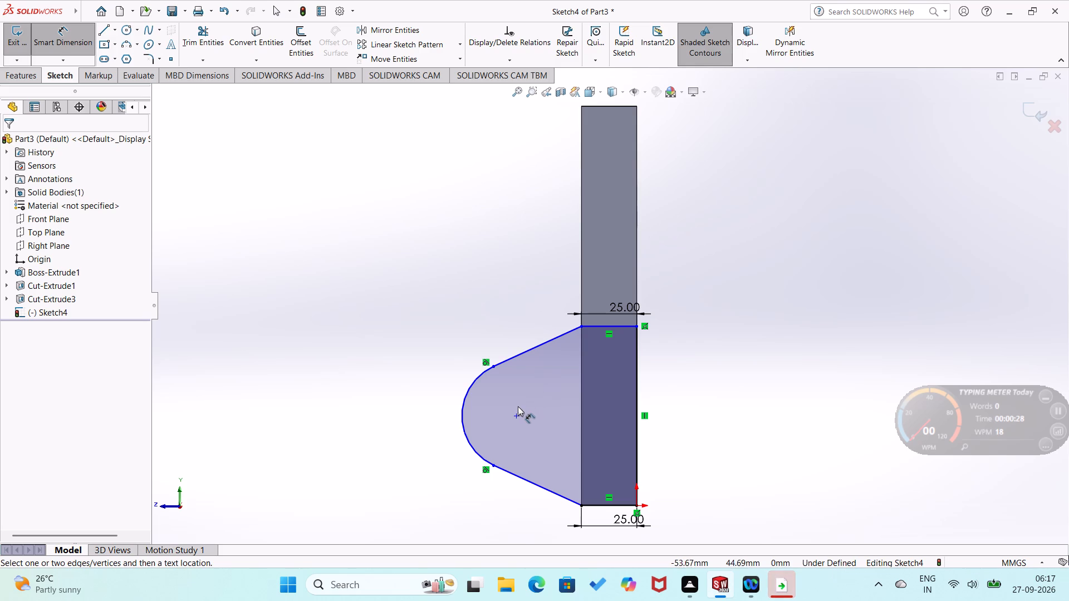
Dimension the horizontal distance from the arc's centre to the profile's vertical line as 70 mm.
{"action": "left_click_drag", "start_coordinate": [516, 416], "coordinate": [521, 417]}
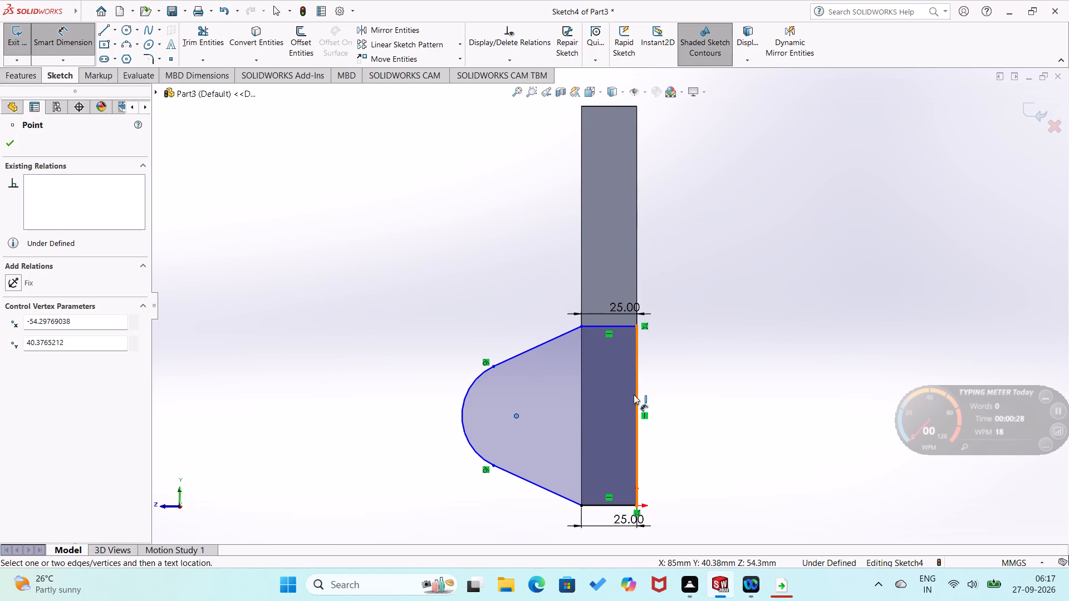
{"action": "left_click", "coordinate": [635, 395]}
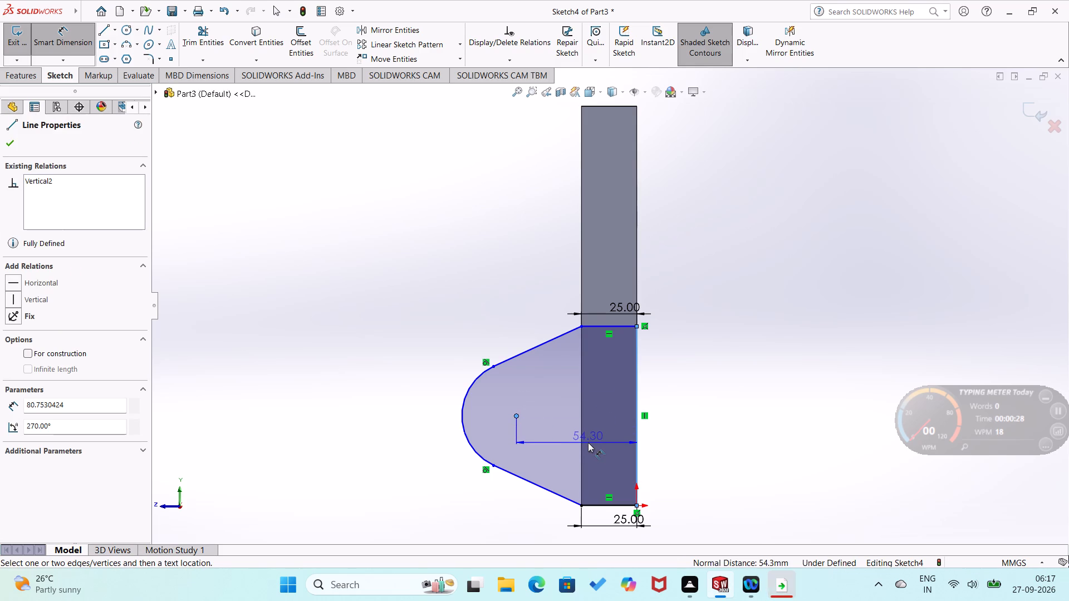
{"action": "left_click", "coordinate": [588, 442]}
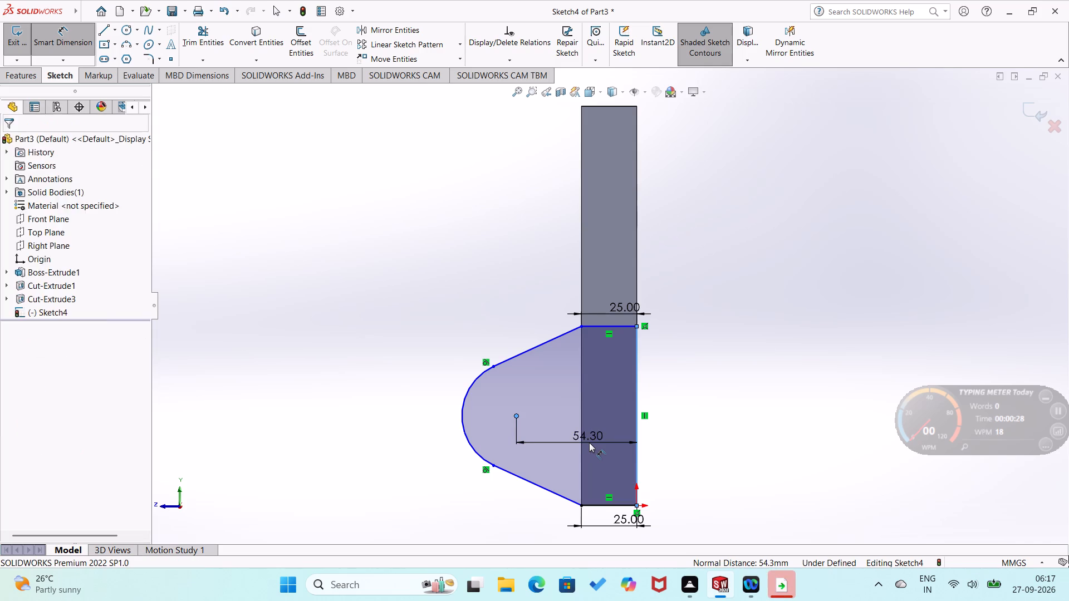
{"action": "type", "text": "70"}
{"action": "key", "text": "Return"}
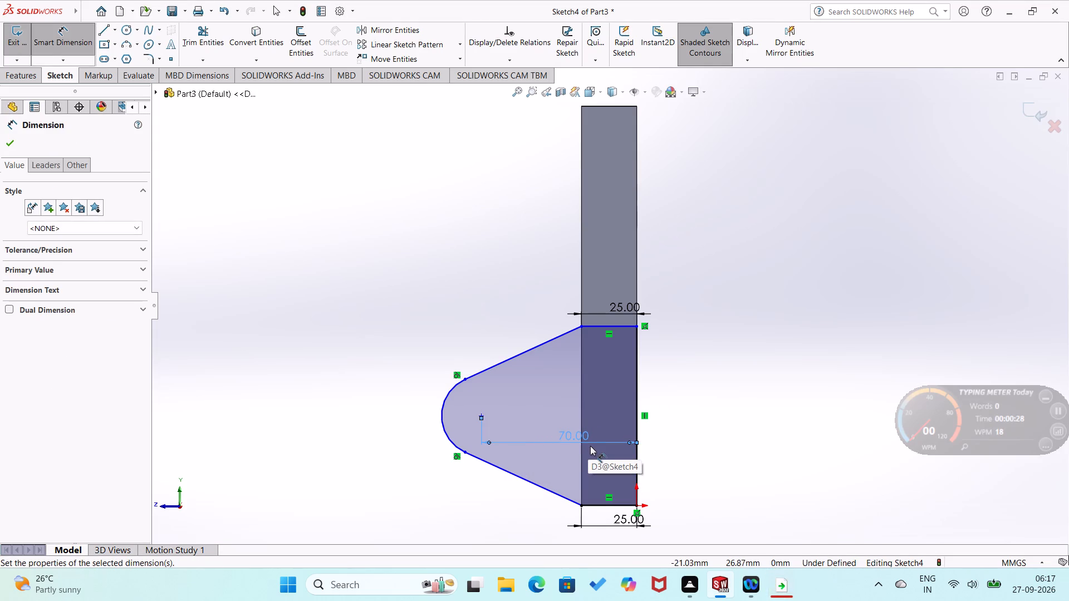
{"action": "left_click", "coordinate": [389, 373]}
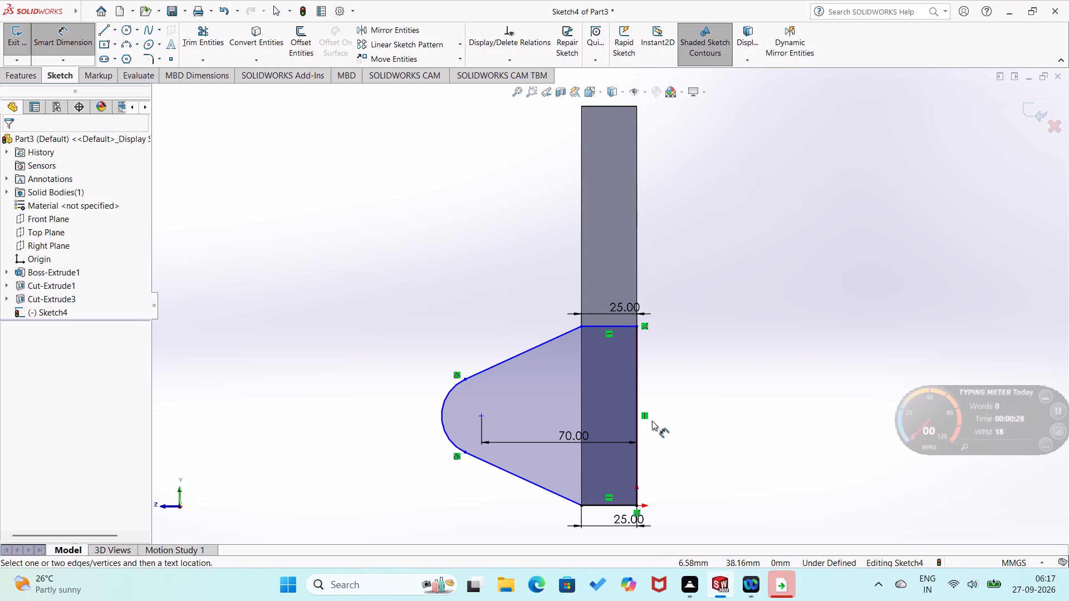
Dimension the profile's vertical line to 90 mm.
{"action": "left_click", "coordinate": [637, 404]}
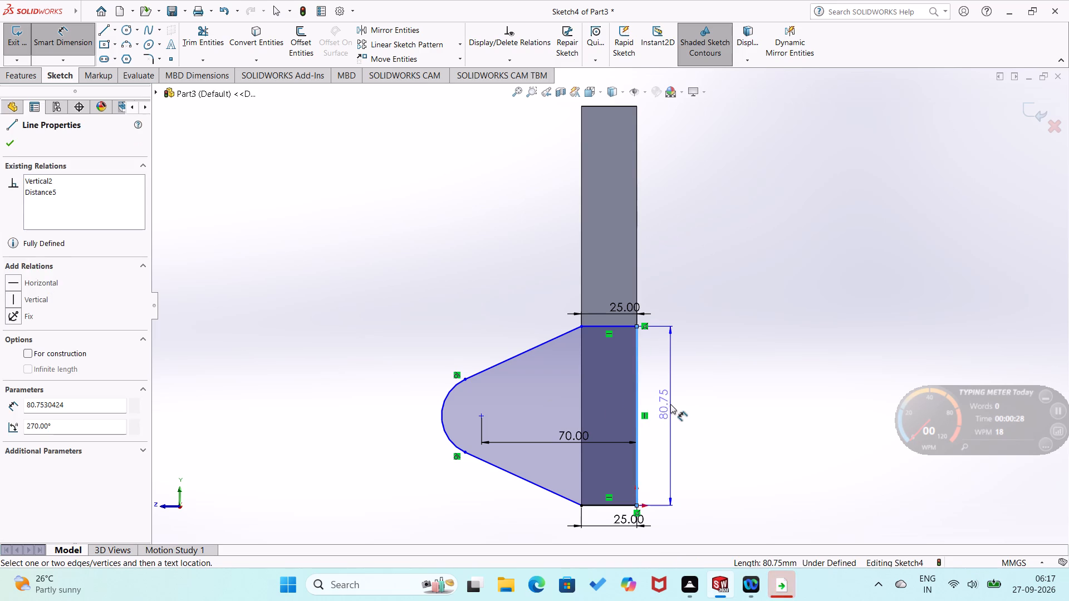
{"action": "left_click", "coordinate": [670, 404]}
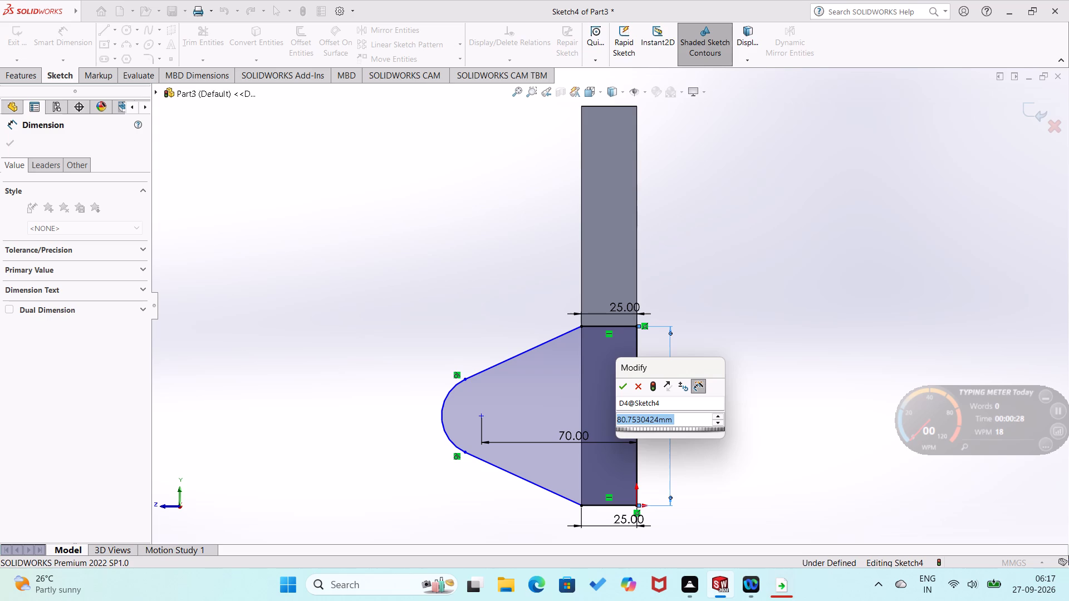
{"action": "type", "text": "90"}
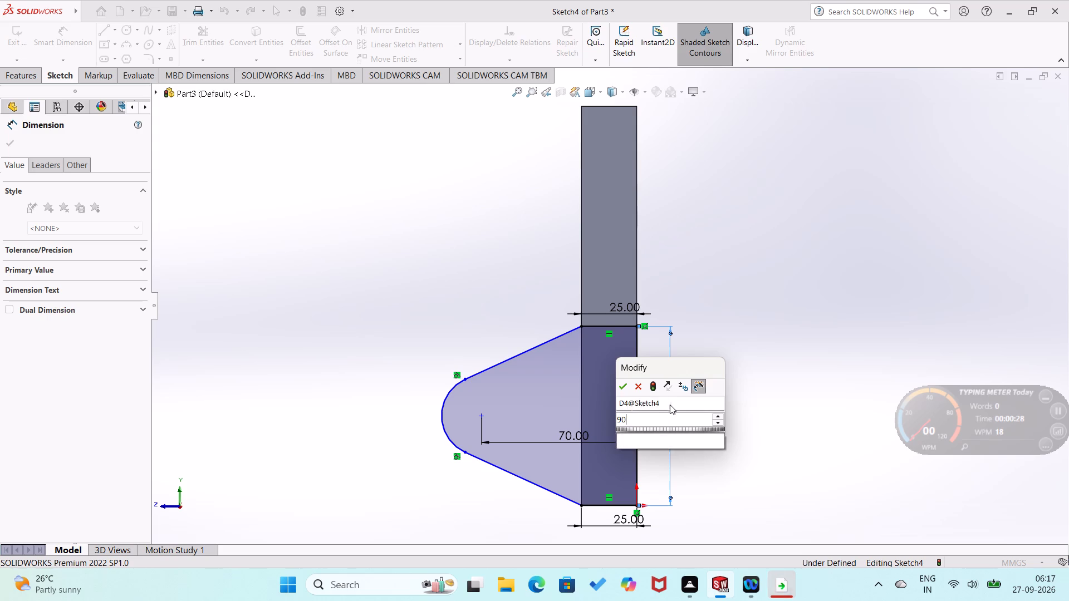
{"action": "key", "text": "Return"}
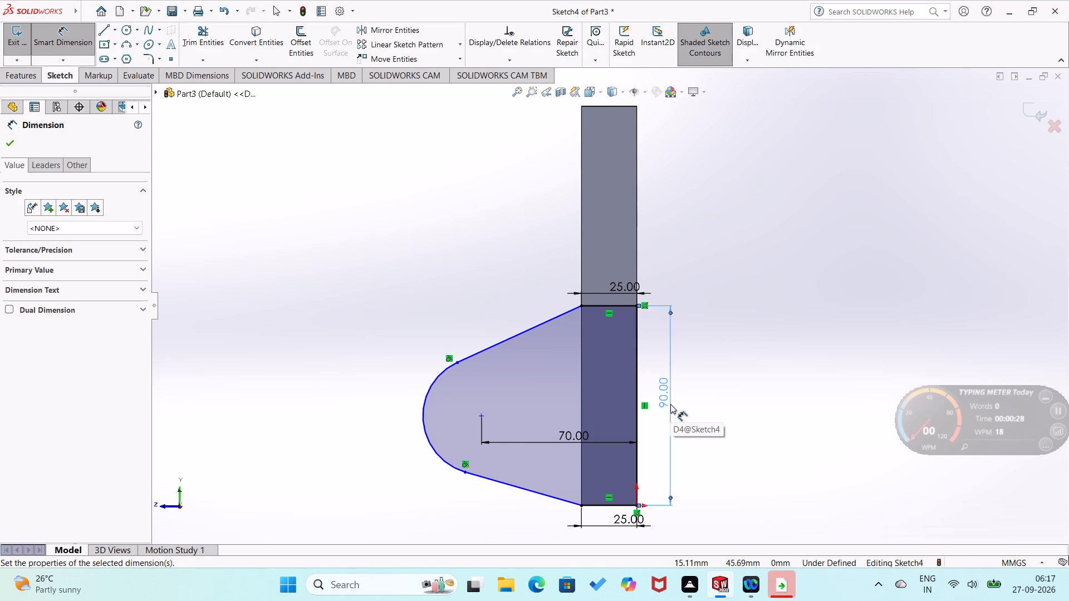
{"action": "left_click", "coordinate": [776, 375]}
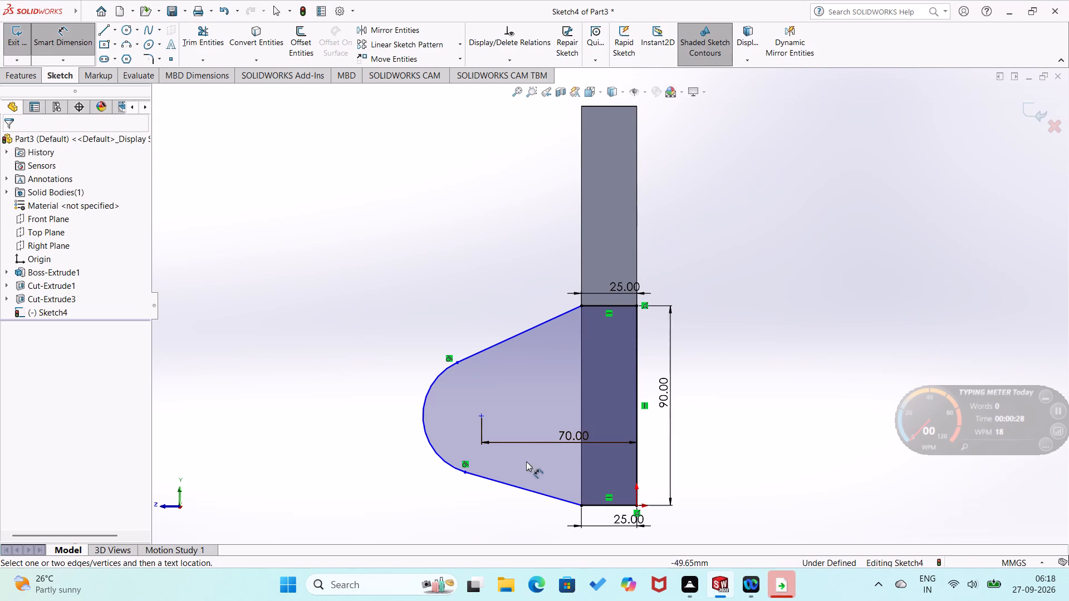
Dimension the profile's arc to a radius of 25 mm.
{"action": "left_click", "coordinate": [422, 407]}
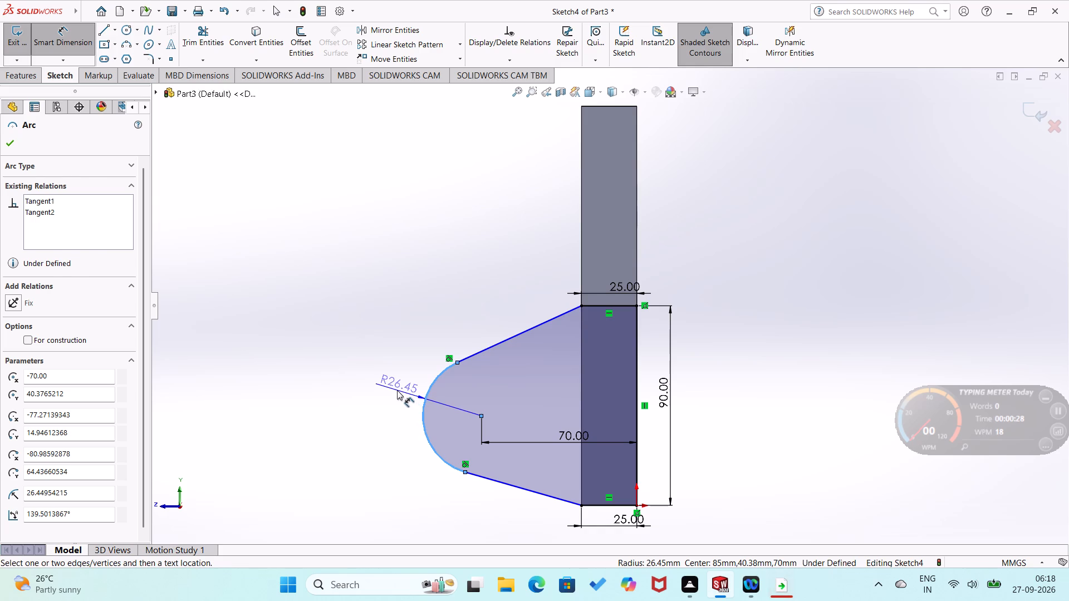
{"action": "left_click", "coordinate": [397, 390]}
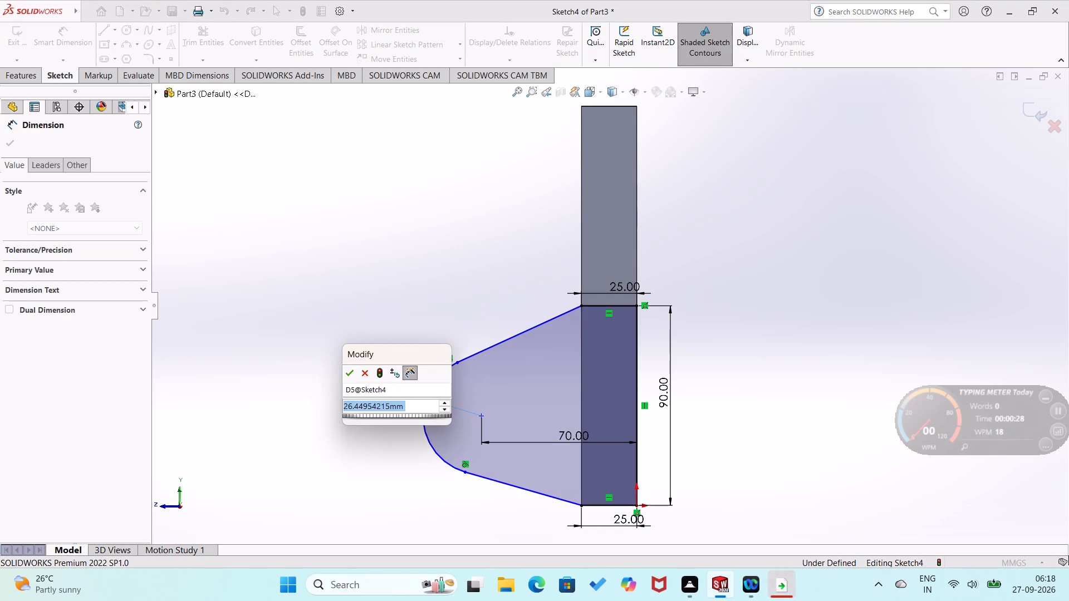
{"action": "type", "text": "25"}
{"action": "key", "text": "Return"}
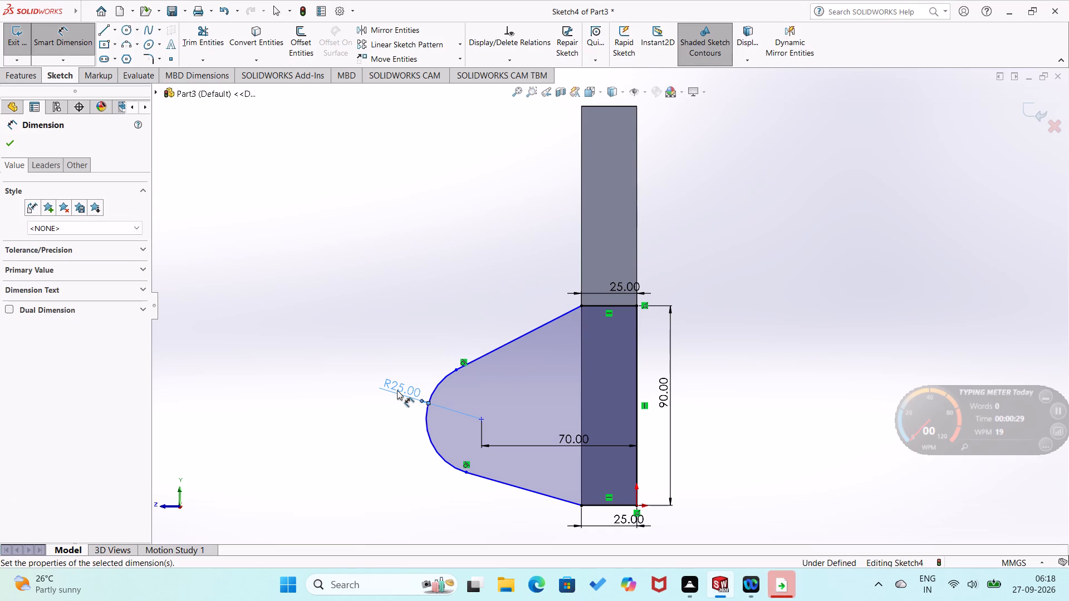
{"action": "left_click", "coordinate": [448, 319]}
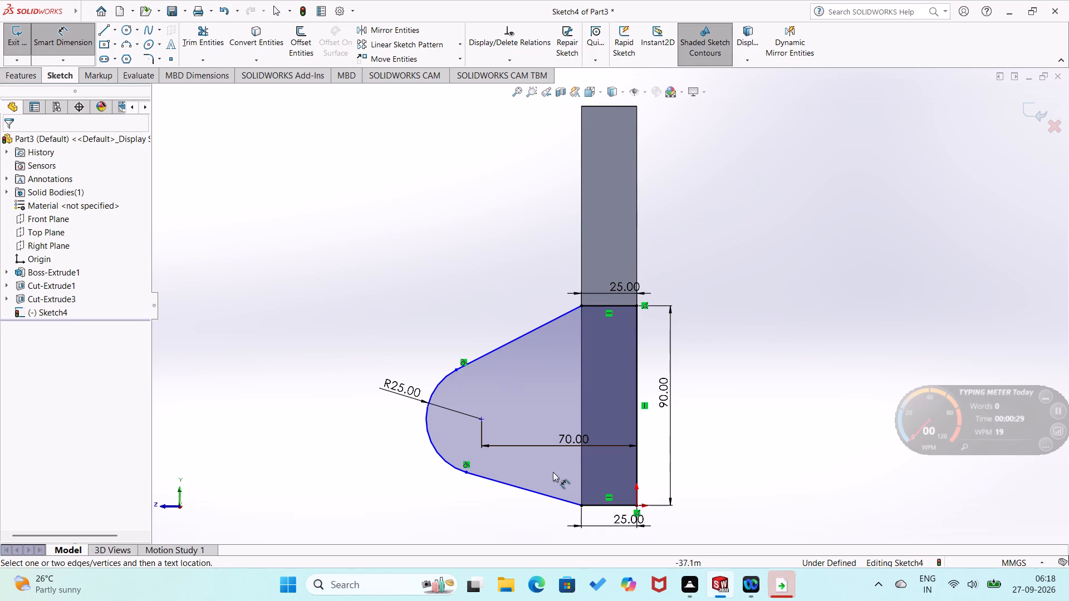
Add a 70° angle dimension between the profile's lower slanted line and its vertical line.
{"action": "left_click", "coordinate": [543, 495]}
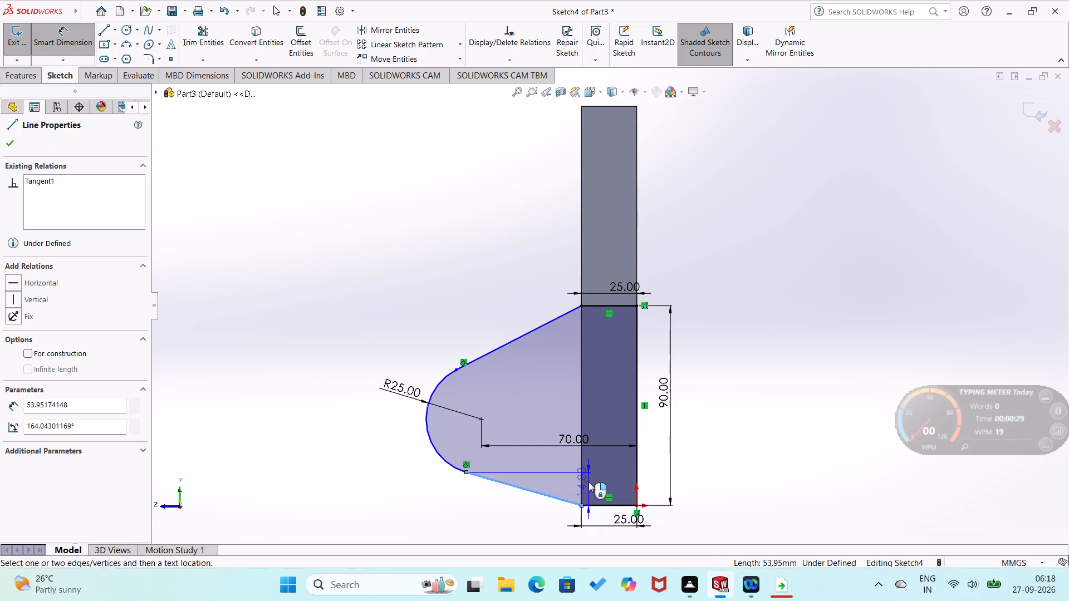
{"action": "left_click", "coordinate": [636, 467]}
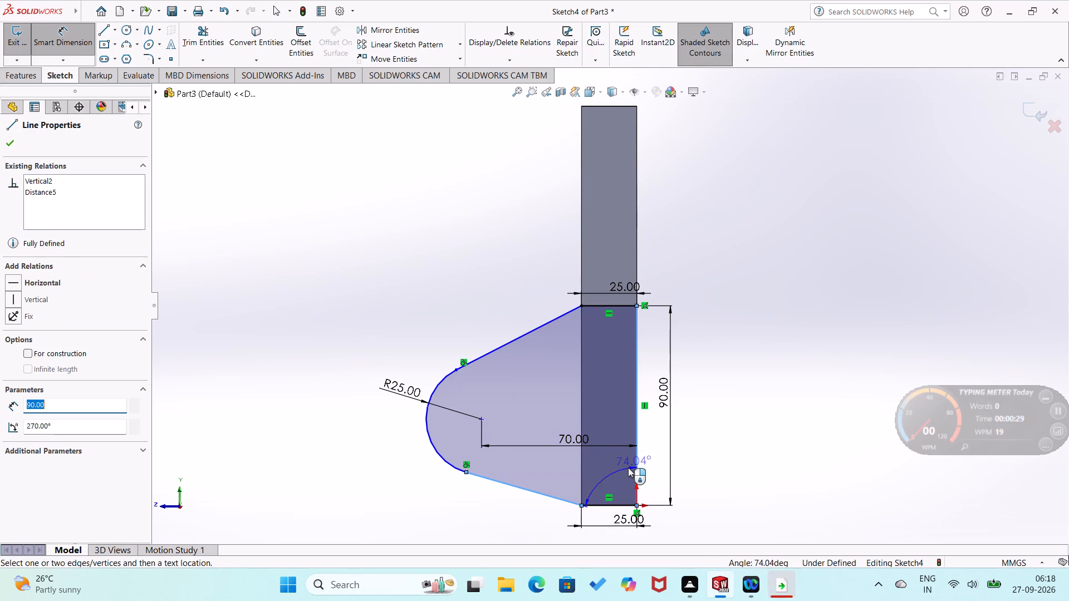
{"action": "left_click", "coordinate": [614, 471]}
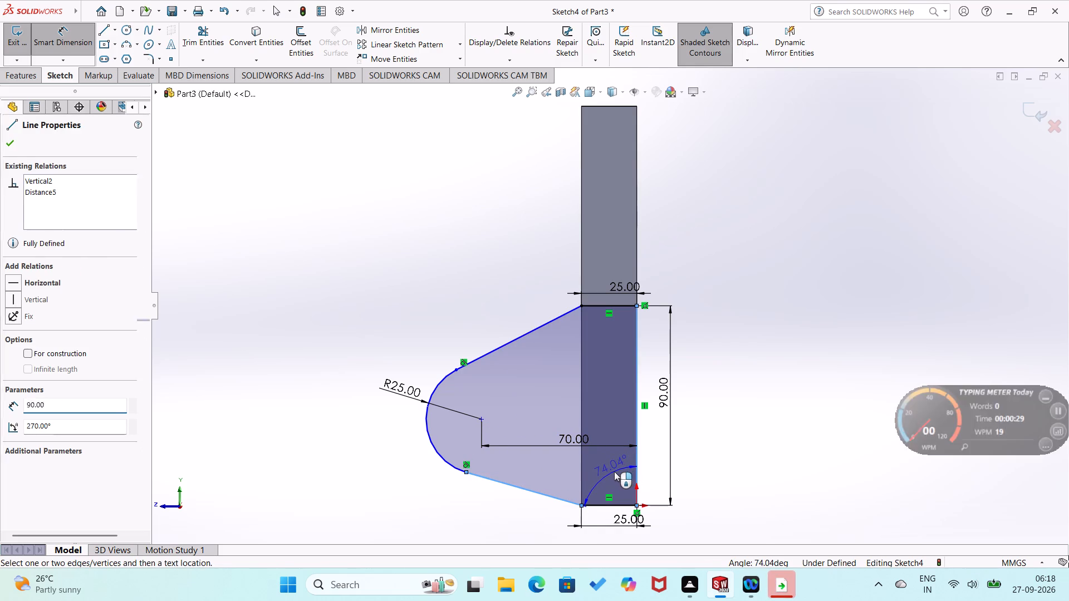
{"action": "key", "text": "7"}
{"action": "key", "text": "0"}
{"action": "key", "text": "Return"}
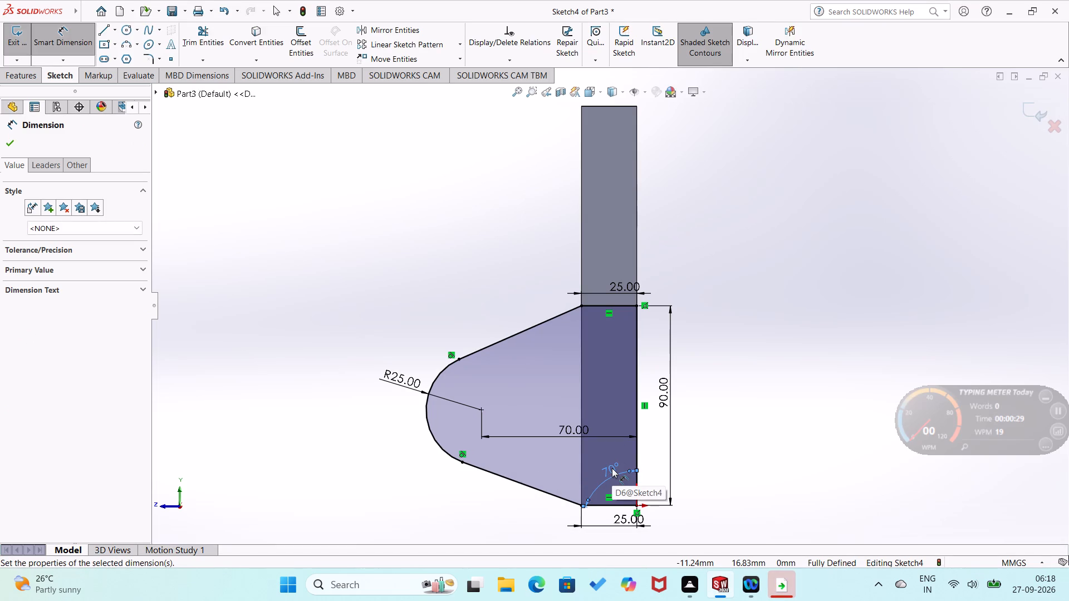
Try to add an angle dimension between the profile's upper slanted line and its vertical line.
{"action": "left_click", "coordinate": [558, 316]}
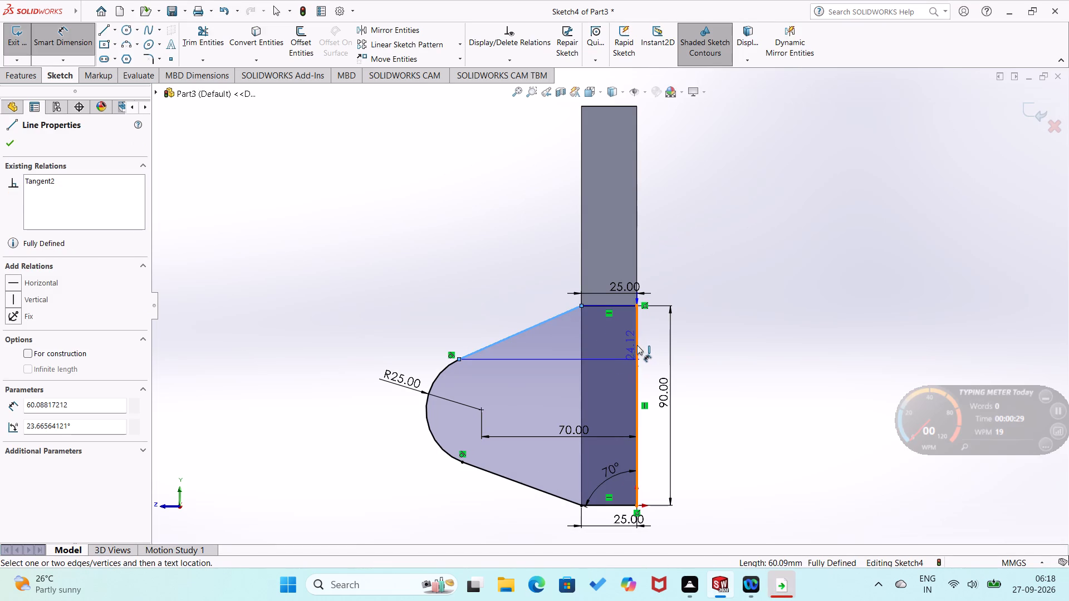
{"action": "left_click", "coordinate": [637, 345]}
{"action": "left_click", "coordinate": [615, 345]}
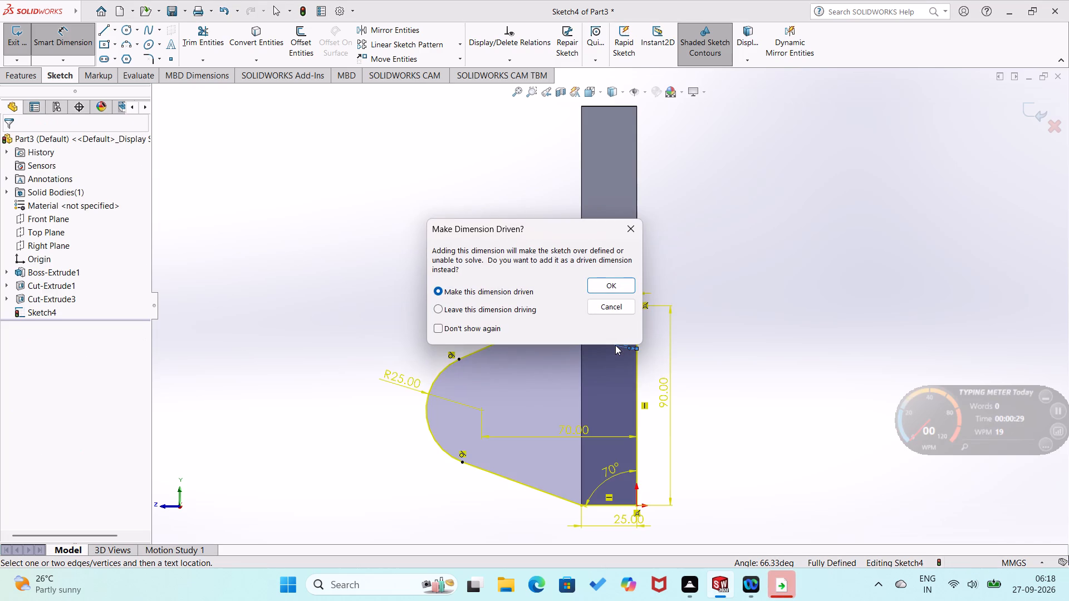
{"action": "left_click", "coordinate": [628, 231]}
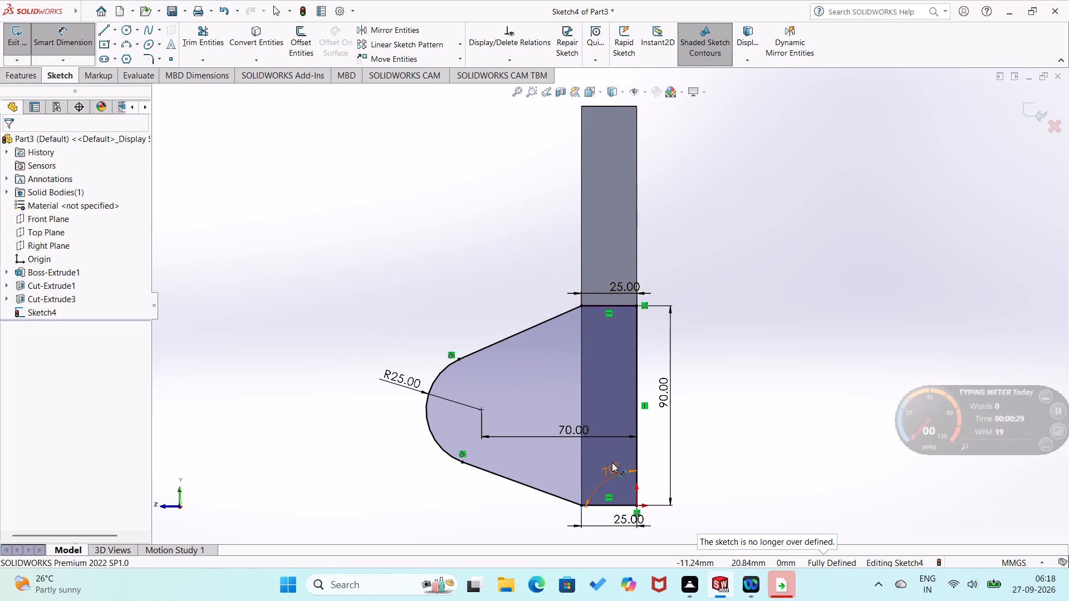
Set the angle between the lower slanted line and the vertical line to 65°.
{"action": "double_click", "coordinate": [612, 467]}
{"action": "type", "text": "65"}
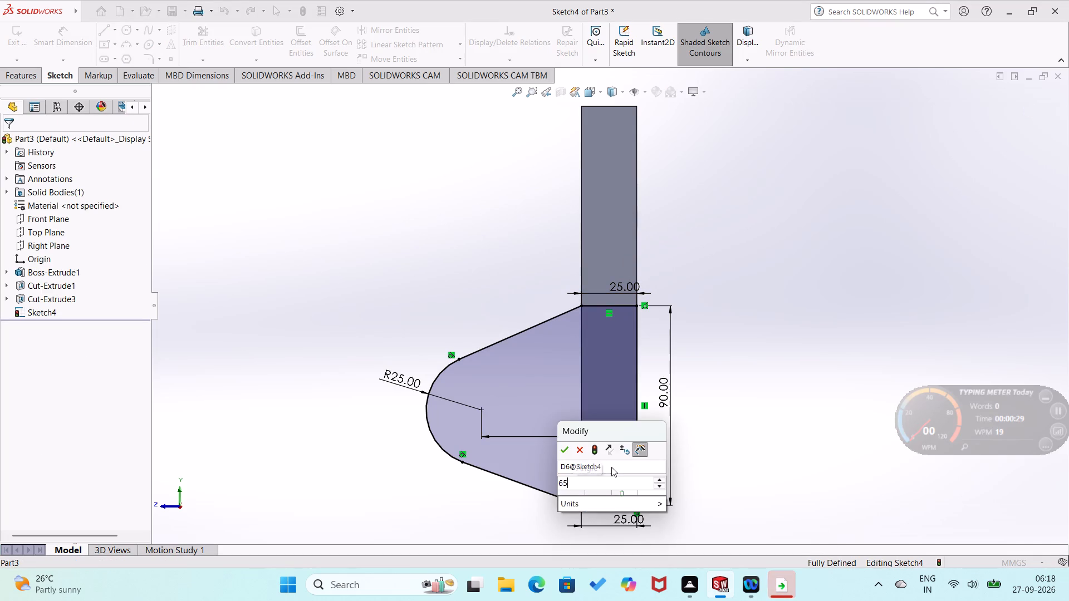
{"action": "key", "text": "Return"}
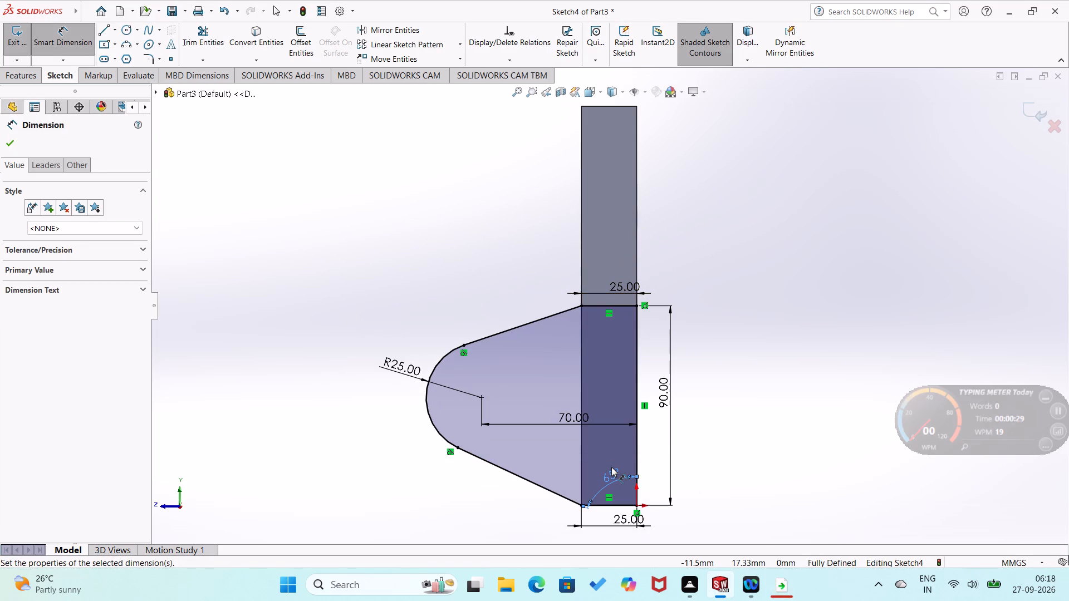
{"action": "left_click", "coordinate": [252, 319]}
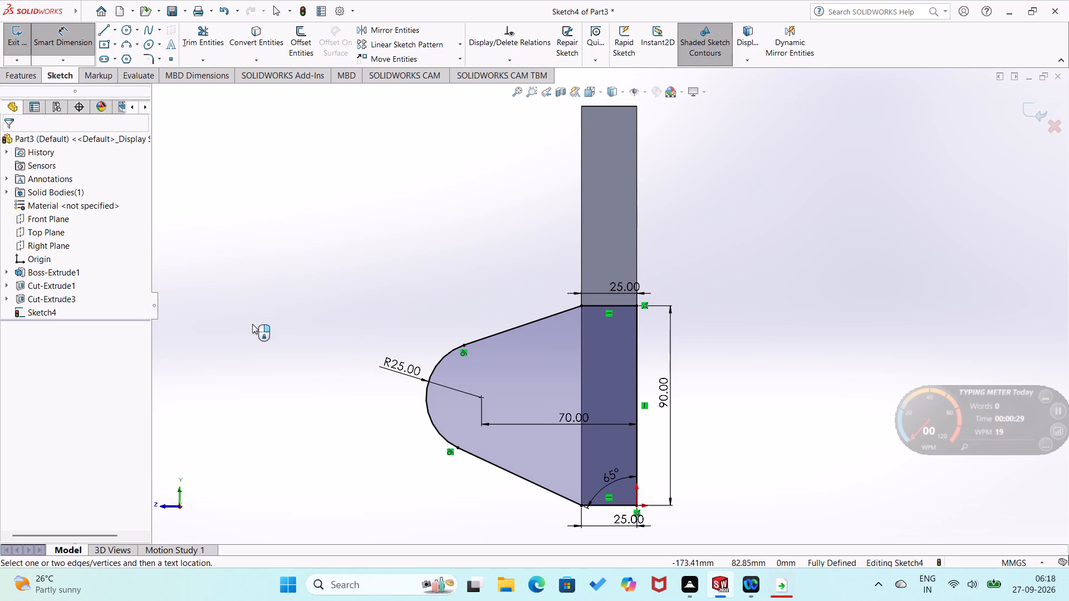
Extrude the side profile as a blind boss 20 mm deep, with the direction reversed into the plate and the result merged.
{"action": "middle_click_drag", "start_coordinate": [252, 328], "coordinate": [236, 346]}
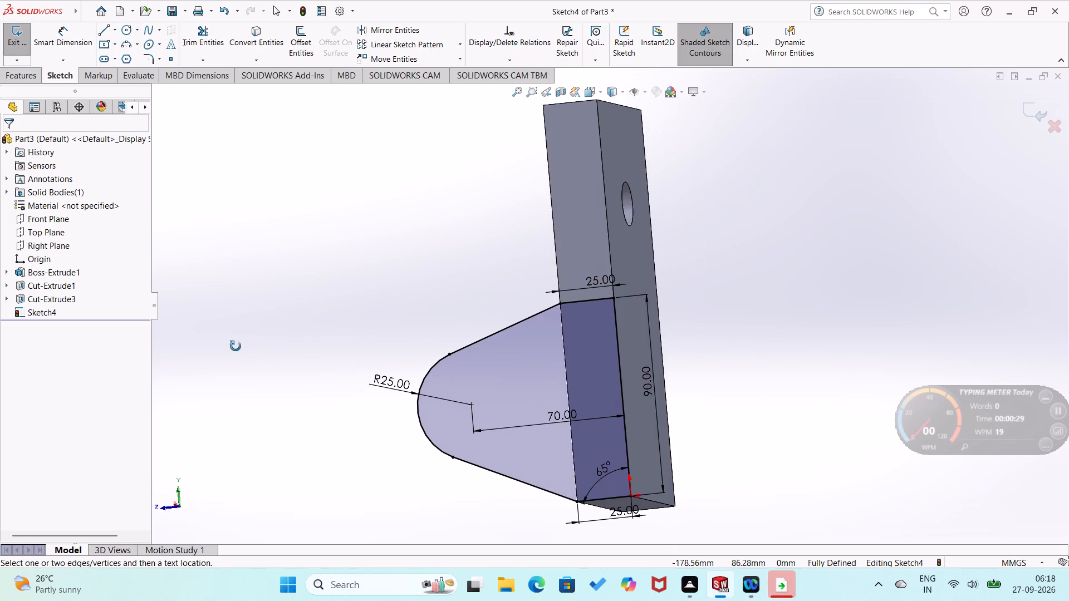
{"action": "middle_click_drag", "start_coordinate": [236, 346], "coordinate": [236, 346]}
{"action": "left_click", "coordinate": [31, 70]}
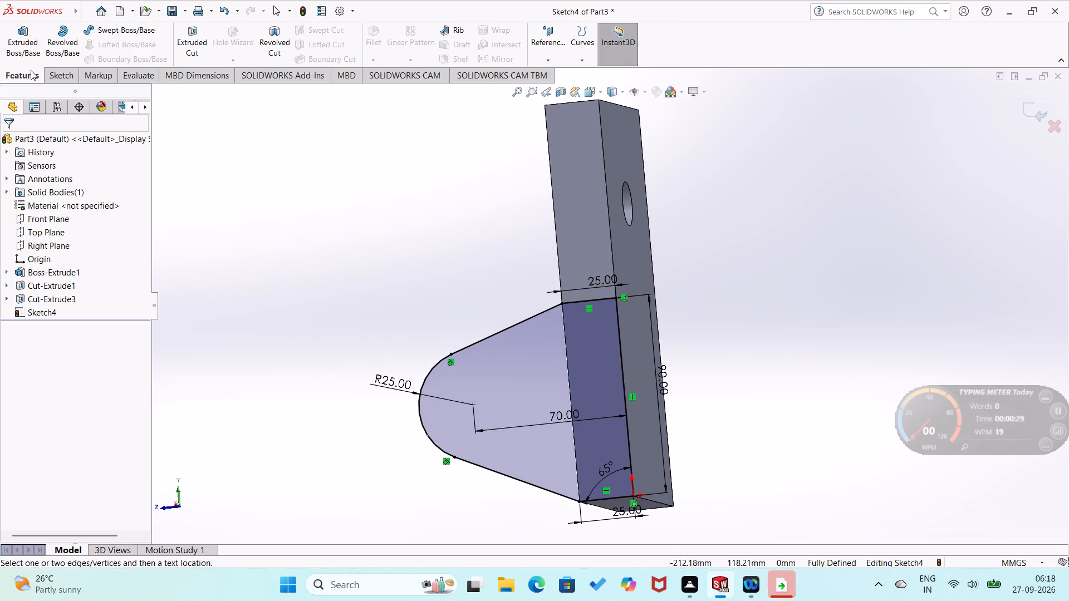
{"action": "left_click", "coordinate": [27, 54]}
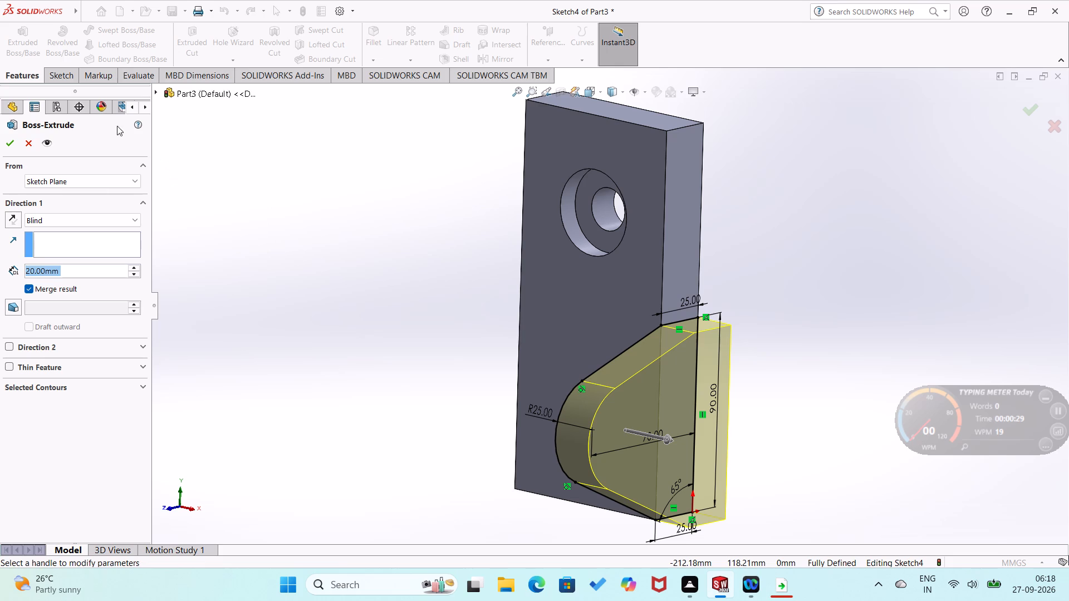
{"action": "left_click", "coordinate": [13, 222]}
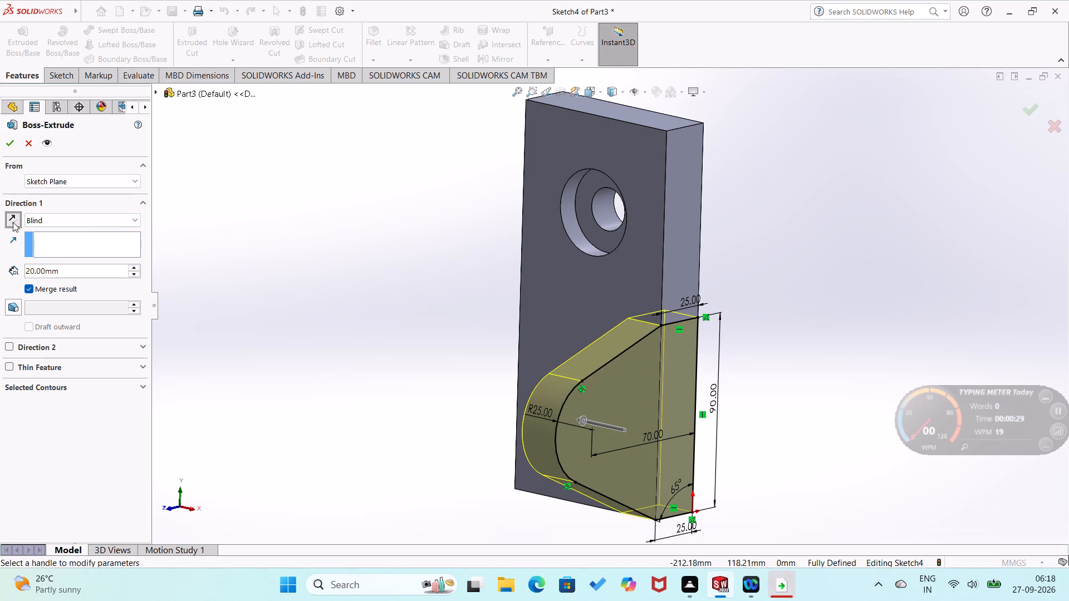
{"action": "left_click", "coordinate": [9, 140]}
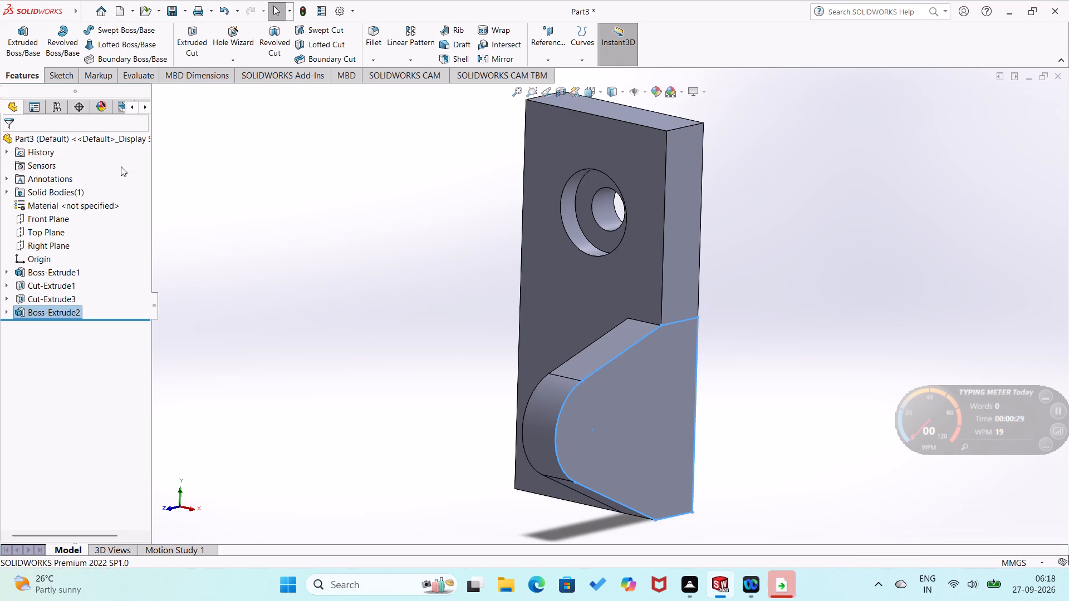
{"action": "right_click", "coordinate": [316, 342]}
{"action": "left_click", "coordinate": [308, 377]}
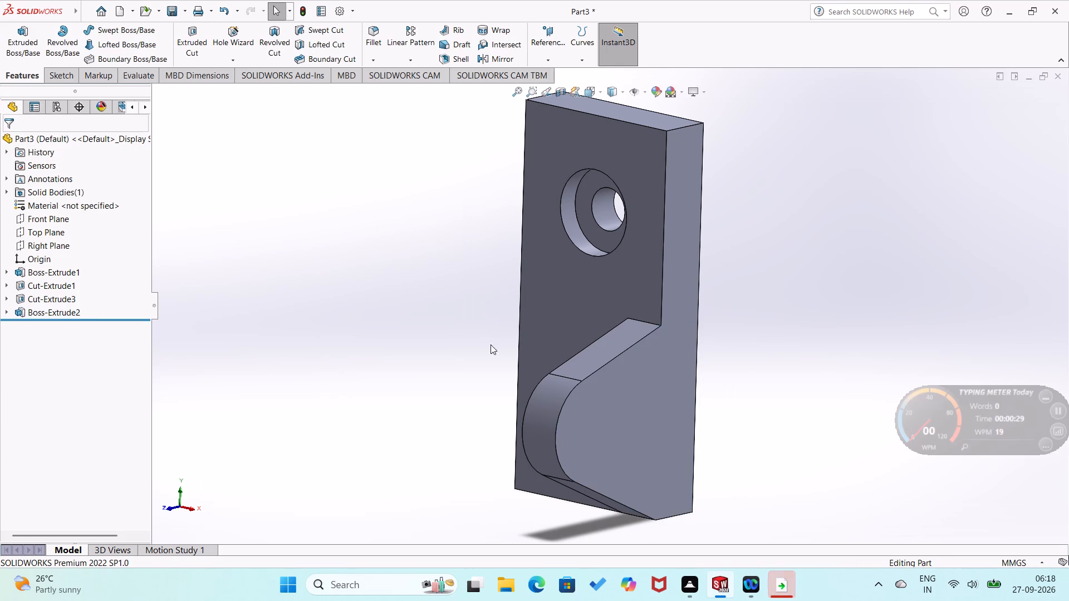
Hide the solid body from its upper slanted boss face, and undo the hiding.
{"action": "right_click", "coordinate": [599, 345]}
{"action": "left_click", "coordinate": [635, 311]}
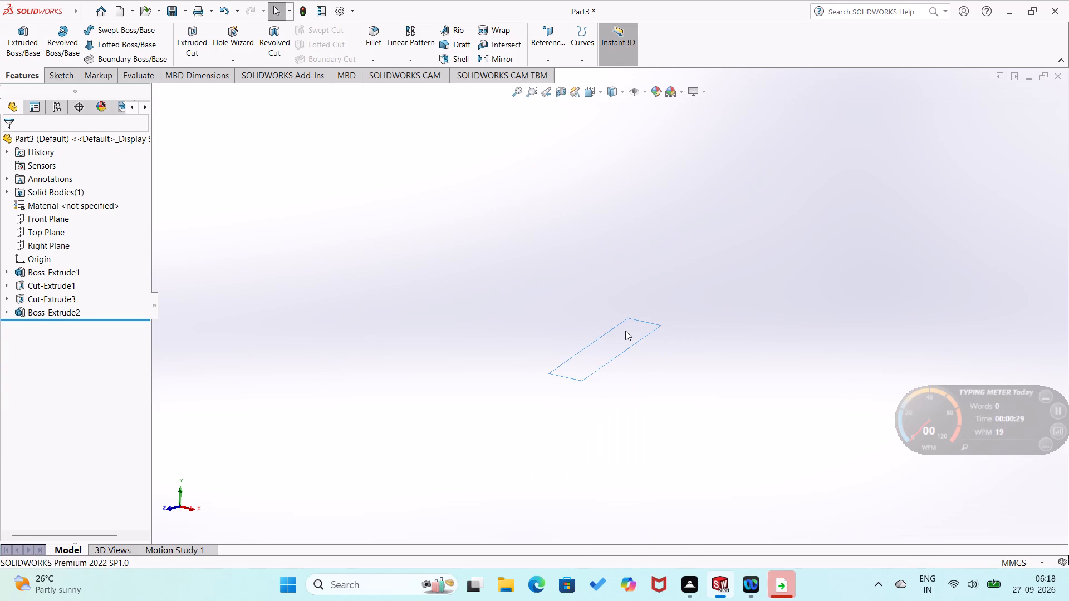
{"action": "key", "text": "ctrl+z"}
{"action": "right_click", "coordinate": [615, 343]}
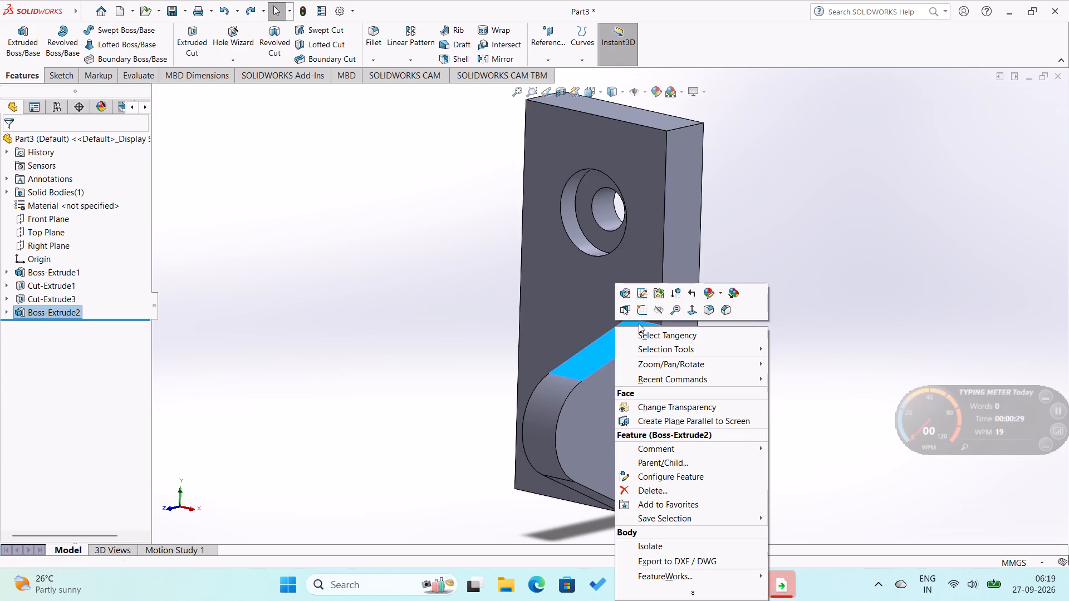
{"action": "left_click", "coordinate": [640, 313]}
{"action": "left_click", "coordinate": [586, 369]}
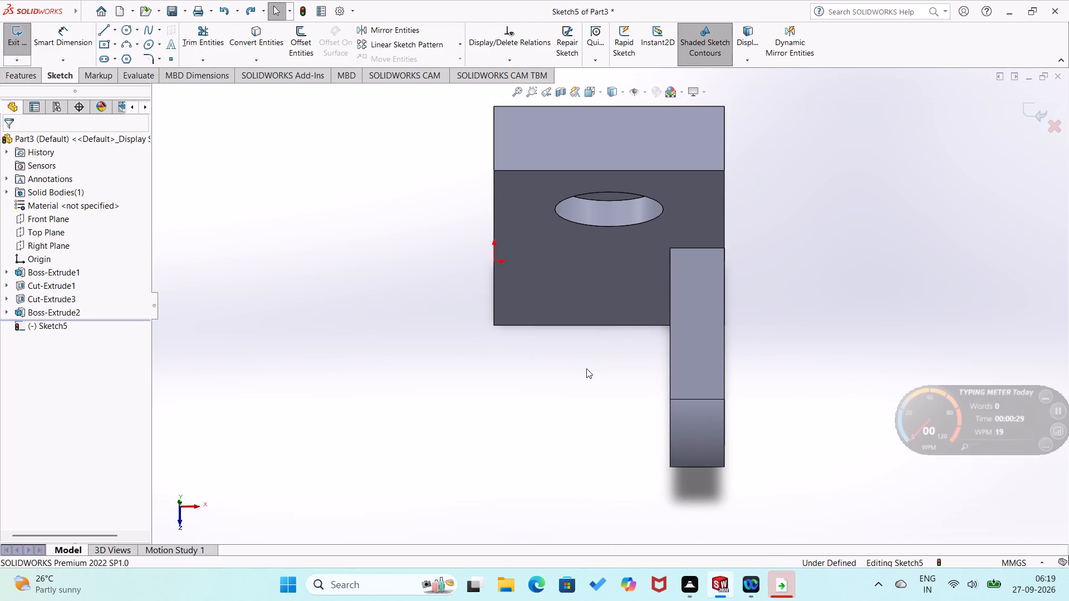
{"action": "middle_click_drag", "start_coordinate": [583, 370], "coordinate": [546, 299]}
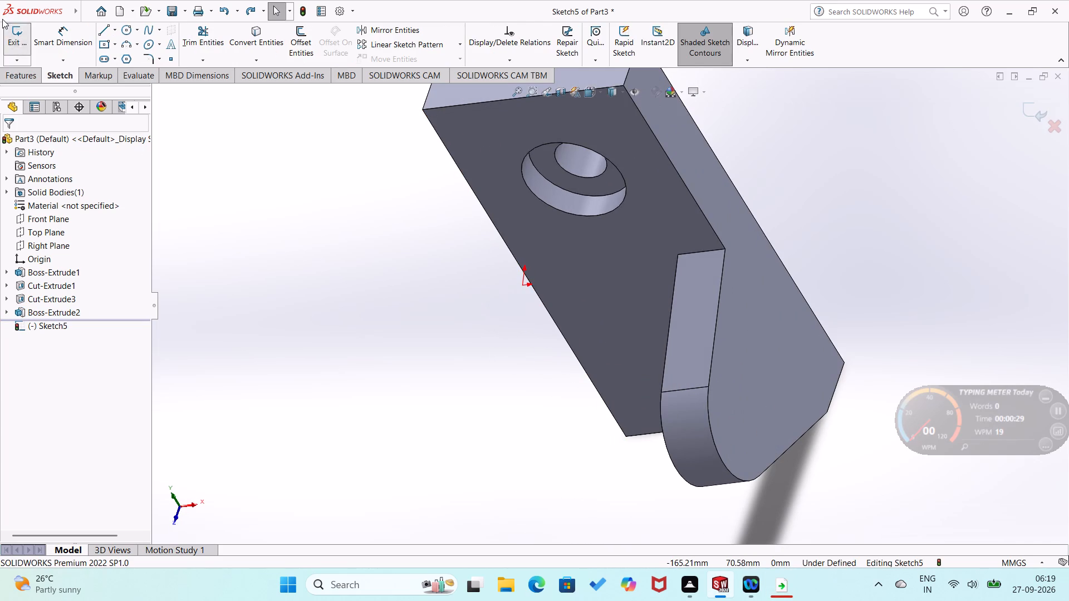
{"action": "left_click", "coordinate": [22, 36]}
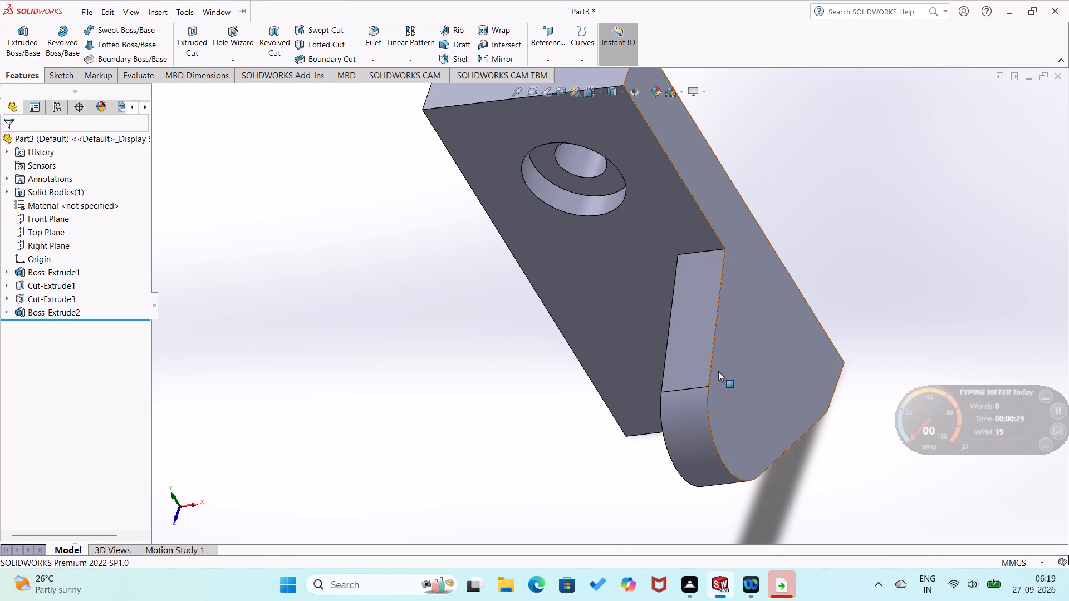
On the plate's flat side face flush with the boss, sketch a circle about 20.65 mm in diameter, centred on the rounded end's centre.
{"action": "right_click", "coordinate": [726, 383]}
{"action": "left_click", "coordinate": [752, 323]}
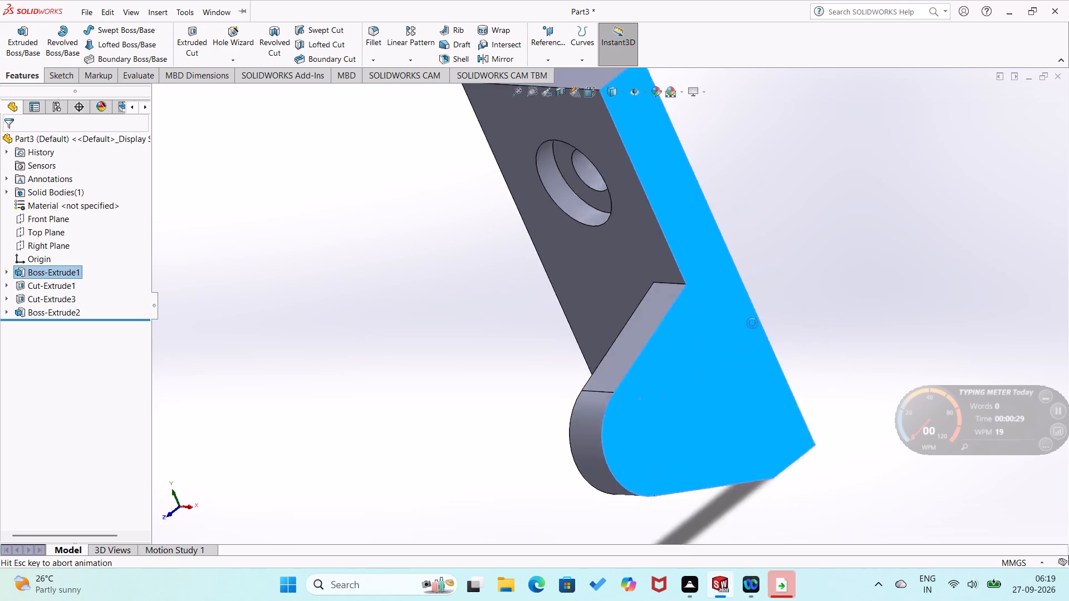
{"action": "left_click", "coordinate": [536, 323]}
{"action": "right_click_drag", "start_coordinate": [555, 271], "coordinate": [577, 262]}
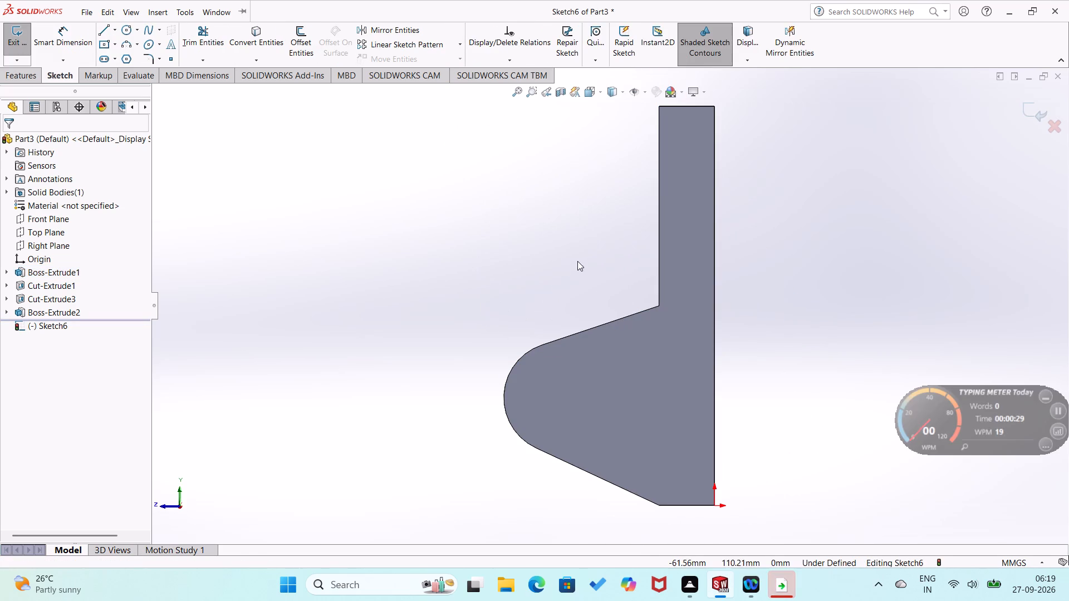
{"action": "right_click_drag", "start_coordinate": [433, 339], "coordinate": [496, 324]}
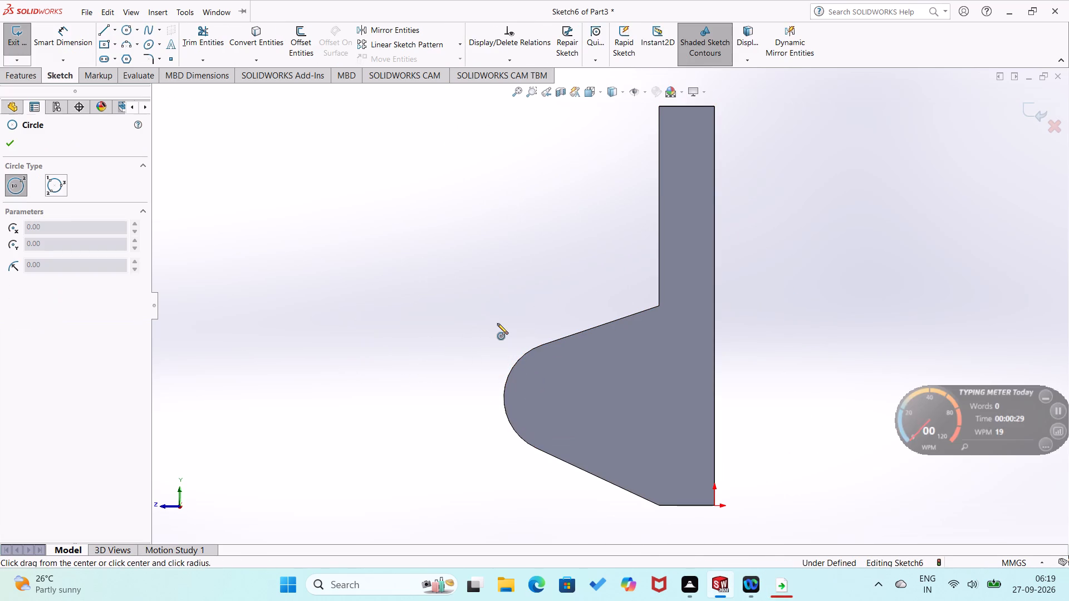
{"action": "left_click", "coordinate": [559, 398]}
{"action": "left_click", "coordinate": [566, 420]}
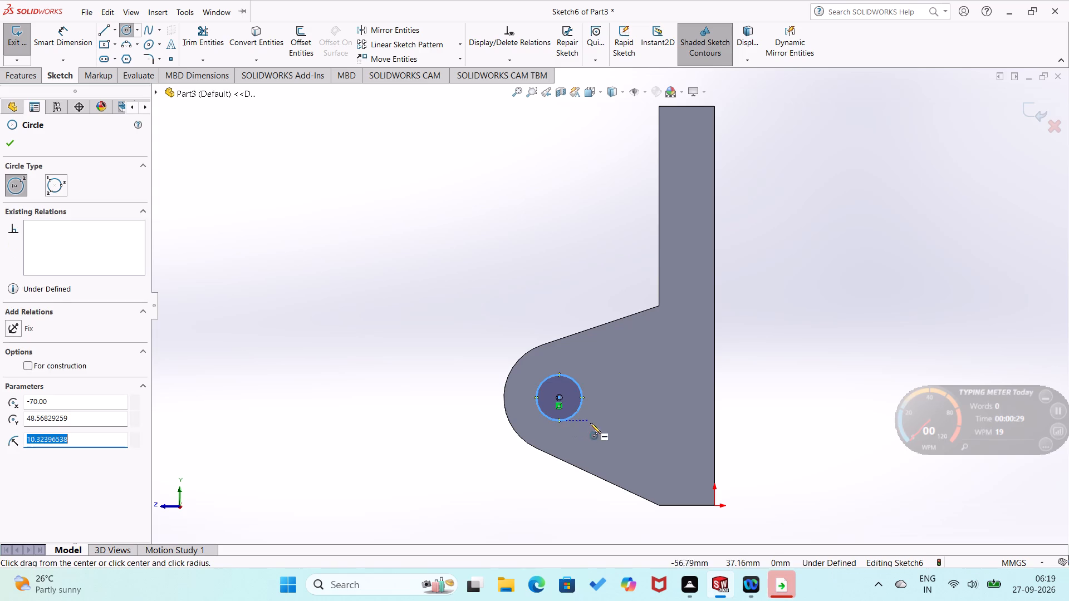
Dimension the circle's diameter as 38 mm.
{"action": "right_click_drag", "start_coordinate": [591, 423], "coordinate": [621, 316]}
{"action": "left_click", "coordinate": [582, 397]}
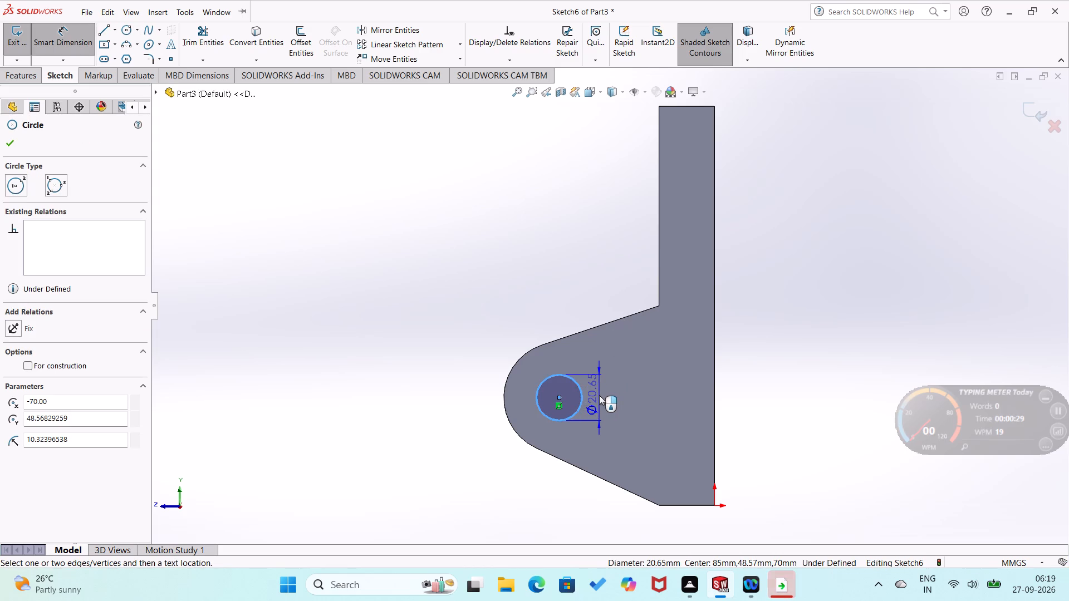
{"action": "left_click", "coordinate": [599, 395]}
{"action": "type", "text": "38"}
{"action": "key", "text": "Return"}
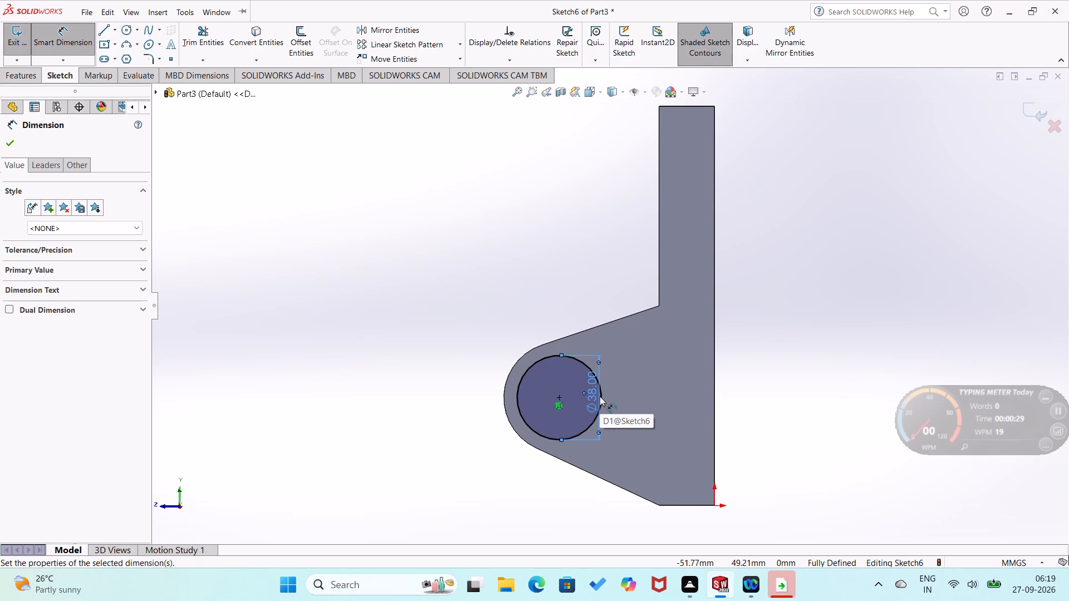
Set the circle's diameter to 30 mm.
{"action": "double_click", "coordinate": [600, 396]}
{"action": "type", "text": "30"}
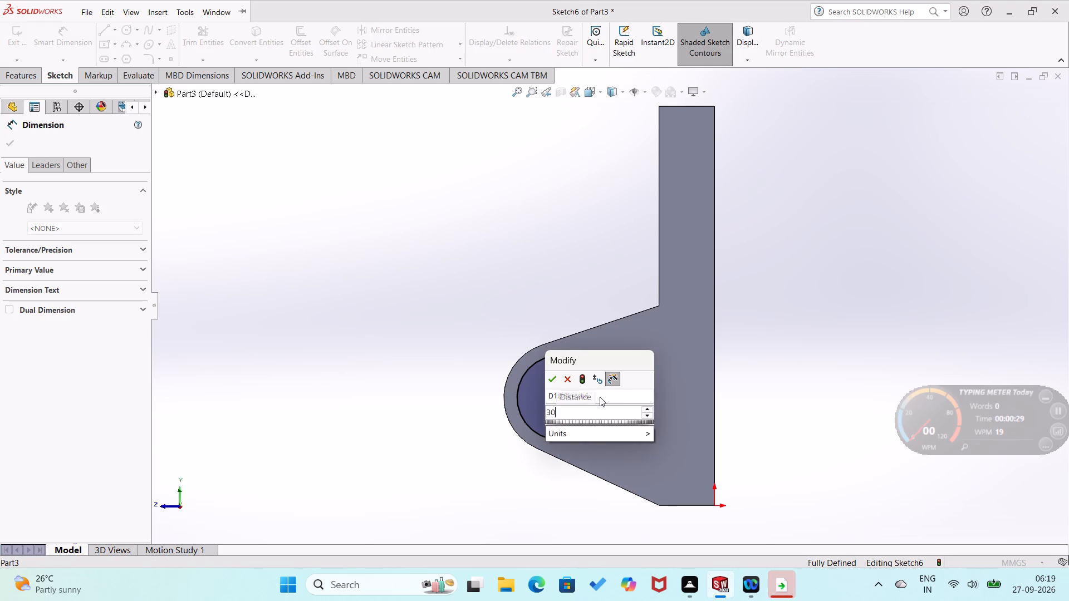
{"action": "key", "text": "Return"}
{"action": "left_click", "coordinate": [463, 346]}
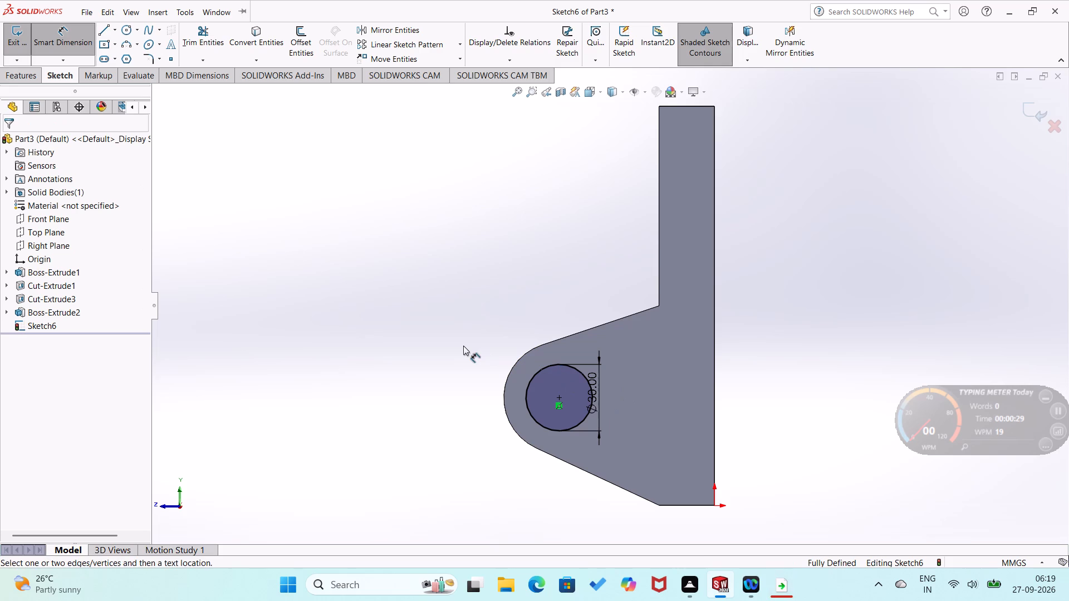
Cut-extrude the 30 mm circle through the side boss as a blind cut 20 mm deep.
{"action": "left_click", "coordinate": [23, 72]}
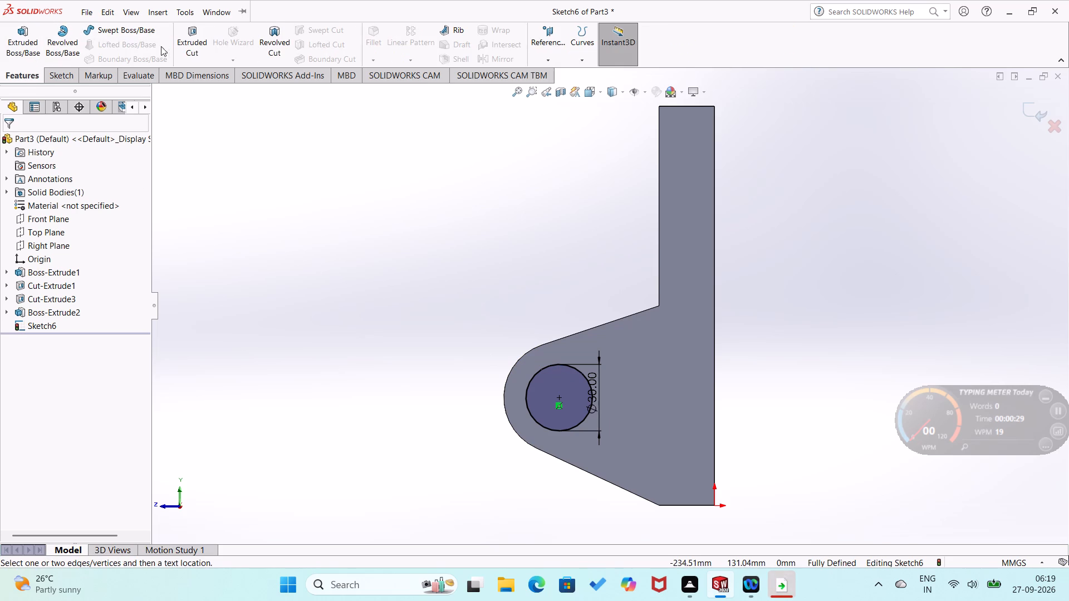
{"action": "left_click", "coordinate": [183, 52]}
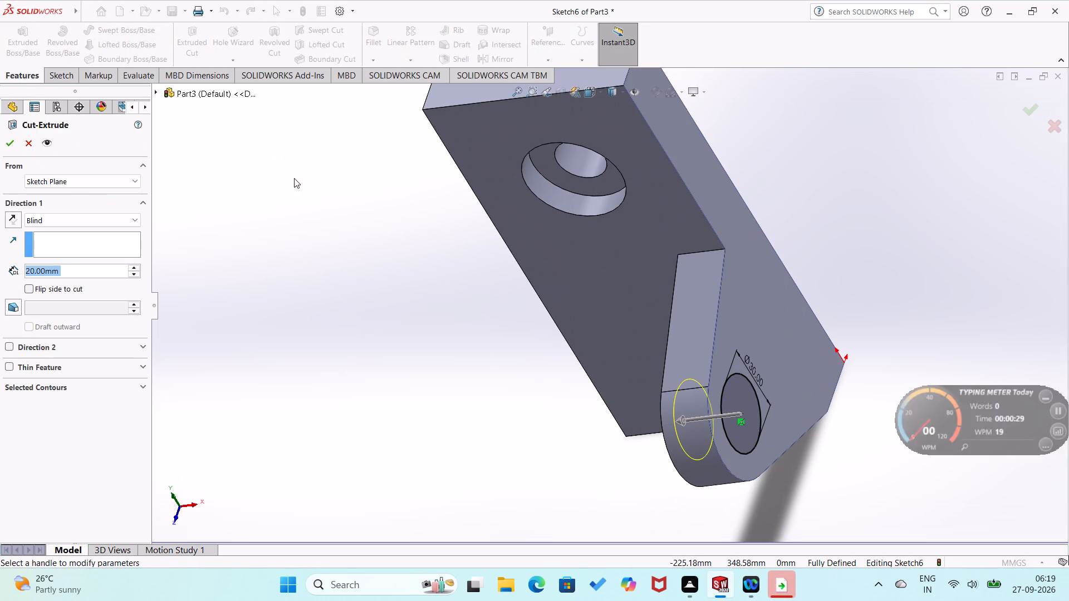
{"action": "left_click", "coordinate": [13, 145]}
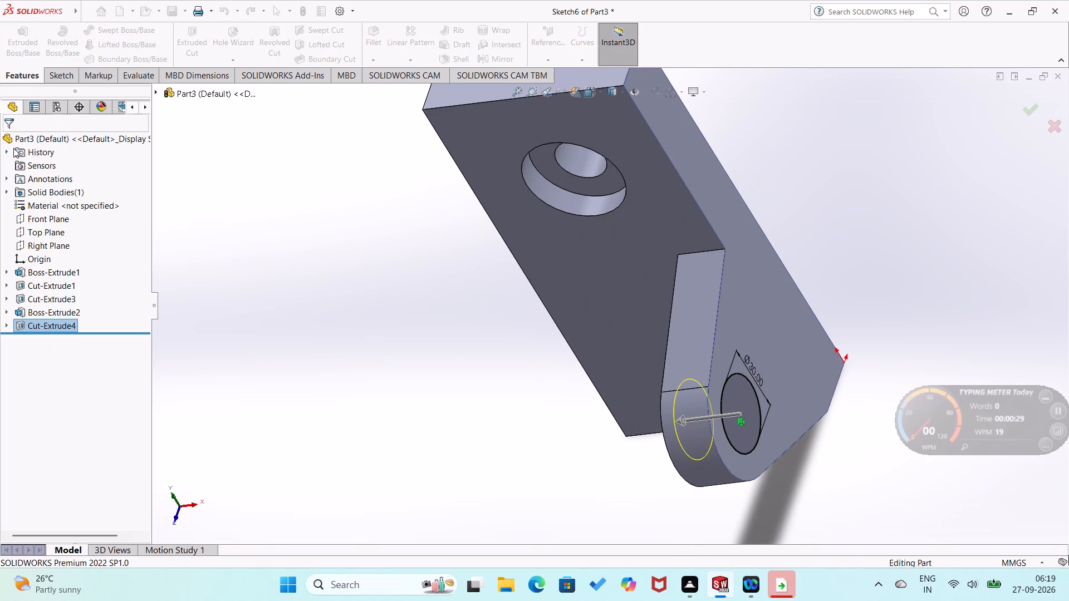
On the plate's opposite side face, sketch the bottom edge, the lower slanted line and the tangent arc, tracing the existing boss outline.
{"action": "middle_click_drag", "start_coordinate": [366, 398], "coordinate": [486, 401]}
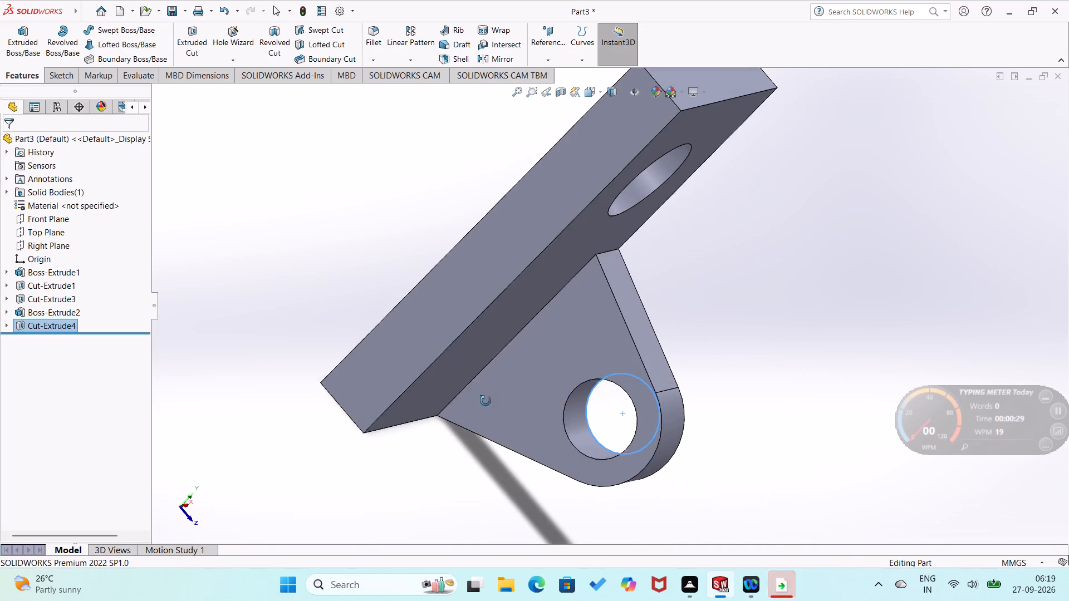
{"action": "middle_click_drag", "start_coordinate": [486, 401], "coordinate": [488, 400]}
{"action": "right_click", "coordinate": [438, 322]}
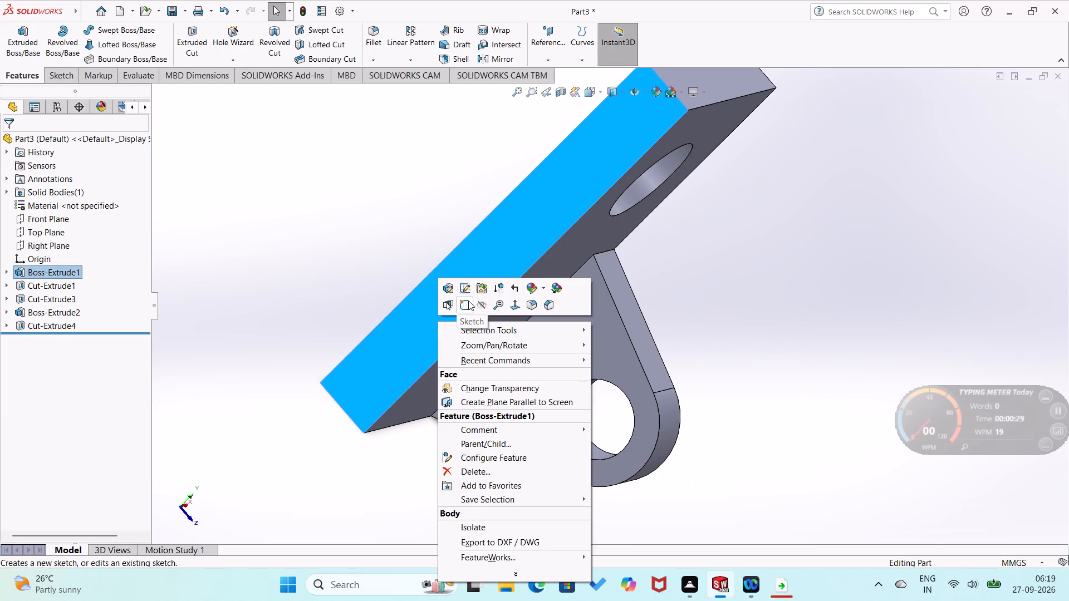
{"action": "left_click", "coordinate": [468, 302]}
{"action": "right_click_drag", "start_coordinate": [354, 311], "coordinate": [268, 343]}
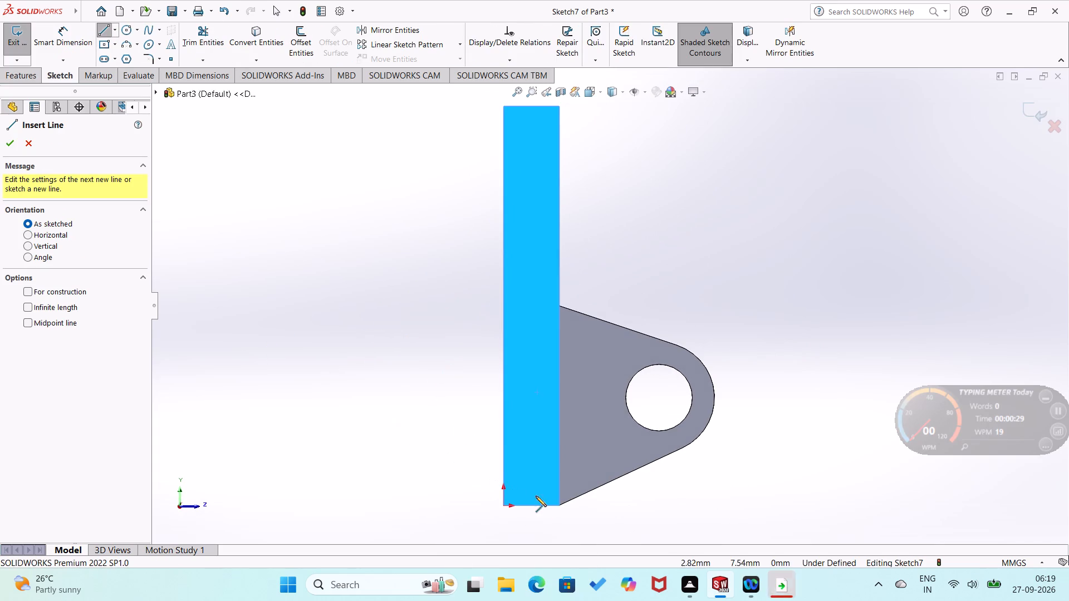
{"action": "left_click", "coordinate": [505, 506]}
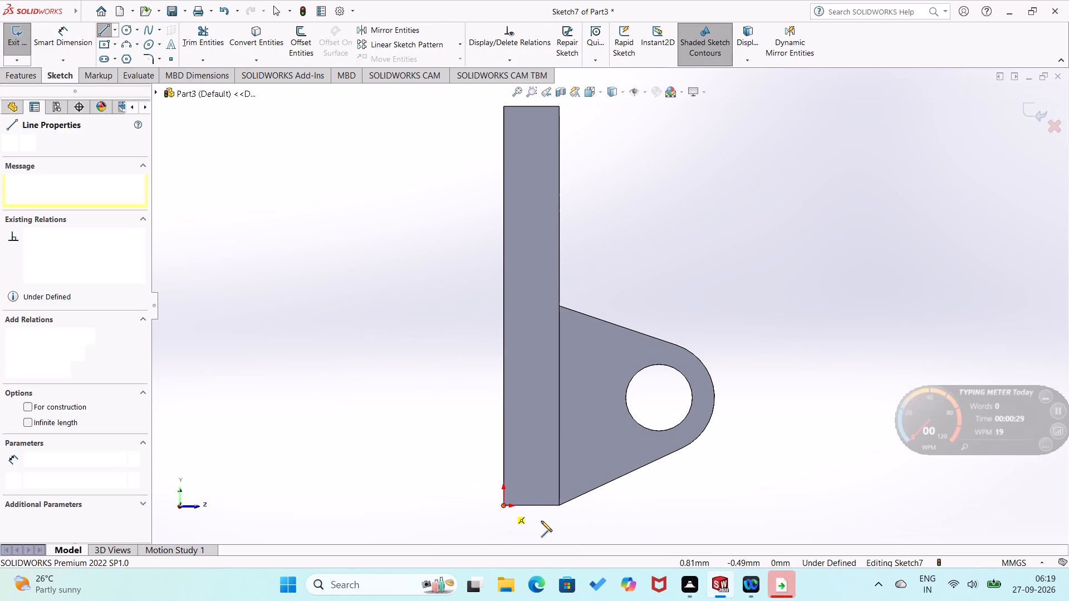
{"action": "left_click", "coordinate": [560, 504]}
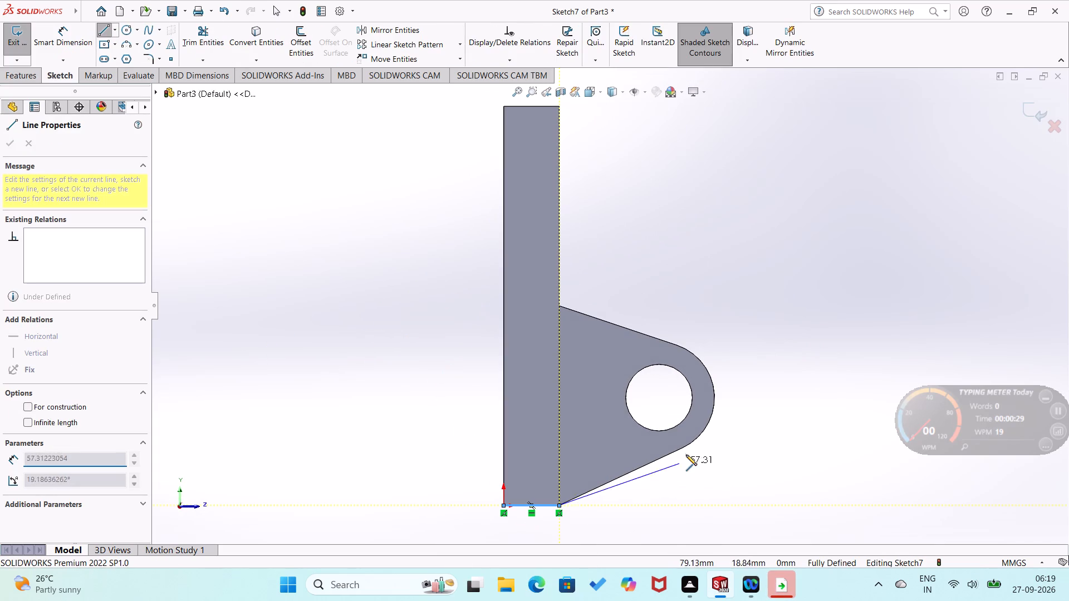
{"action": "left_click", "coordinate": [683, 447]}
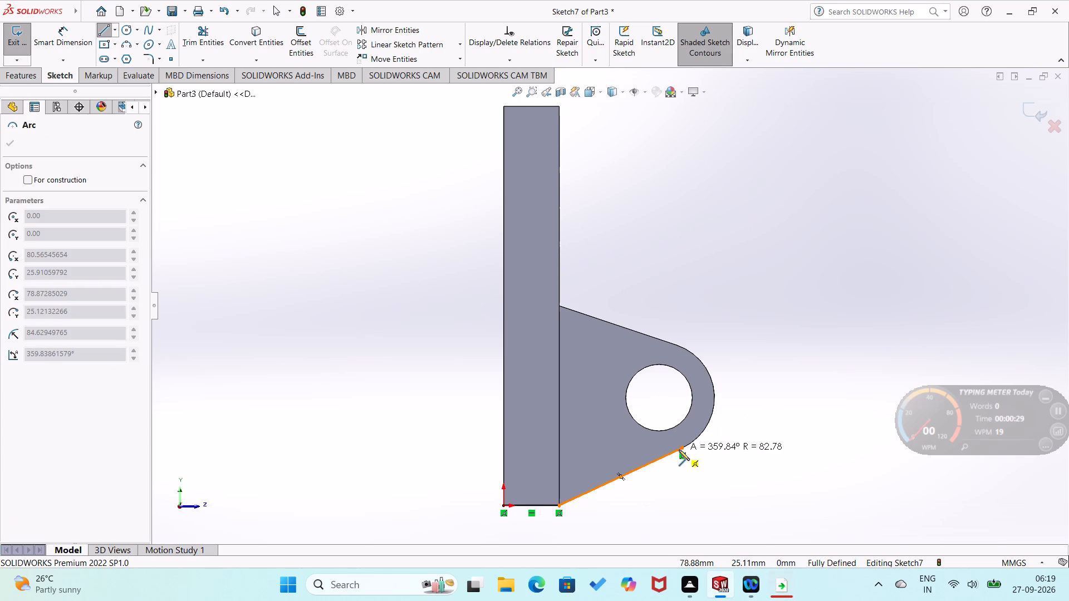
{"action": "left_click", "coordinate": [675, 343]}
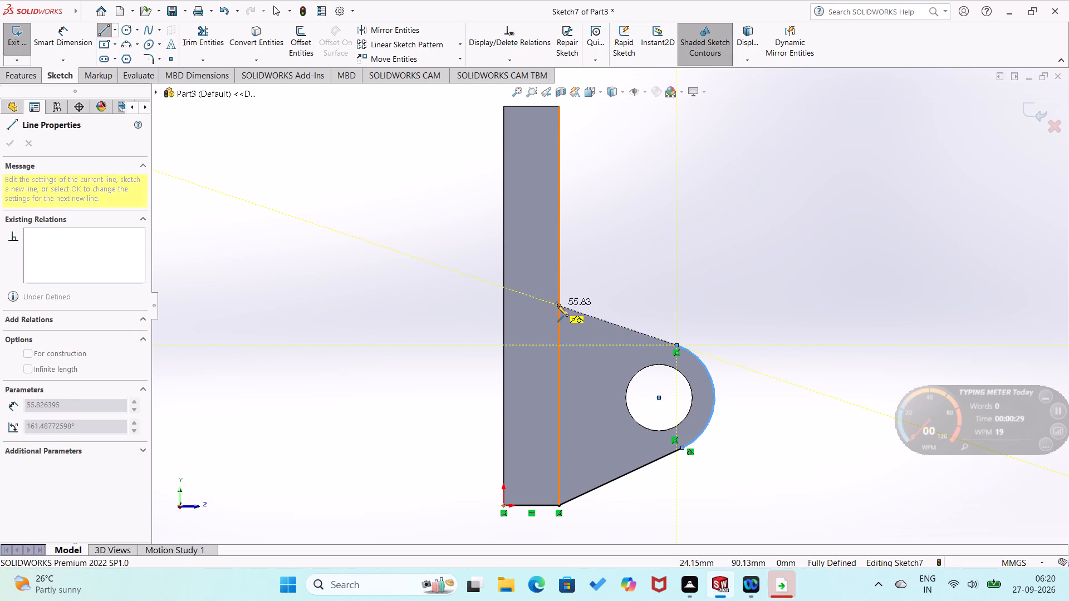
Close the profile with the upper slanted line, a 25 mm horizontal line across the plate and a 90 mm vertical line down to the origin.
{"action": "scroll", "coordinate": [557, 306], "scroll_direction": "down", "scroll_amount": 3}
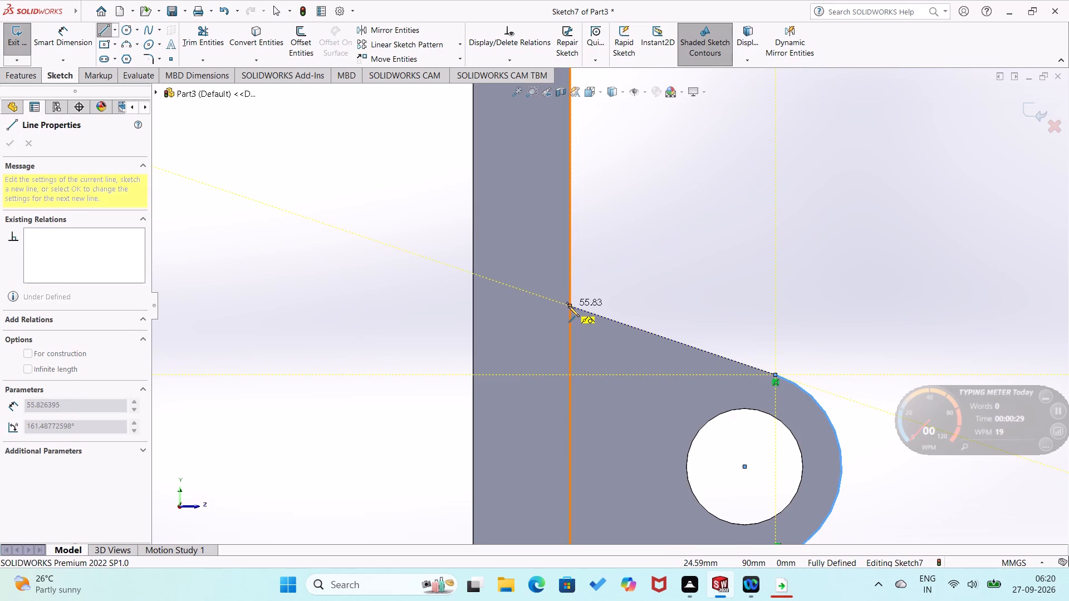
{"action": "left_click", "coordinate": [568, 306]}
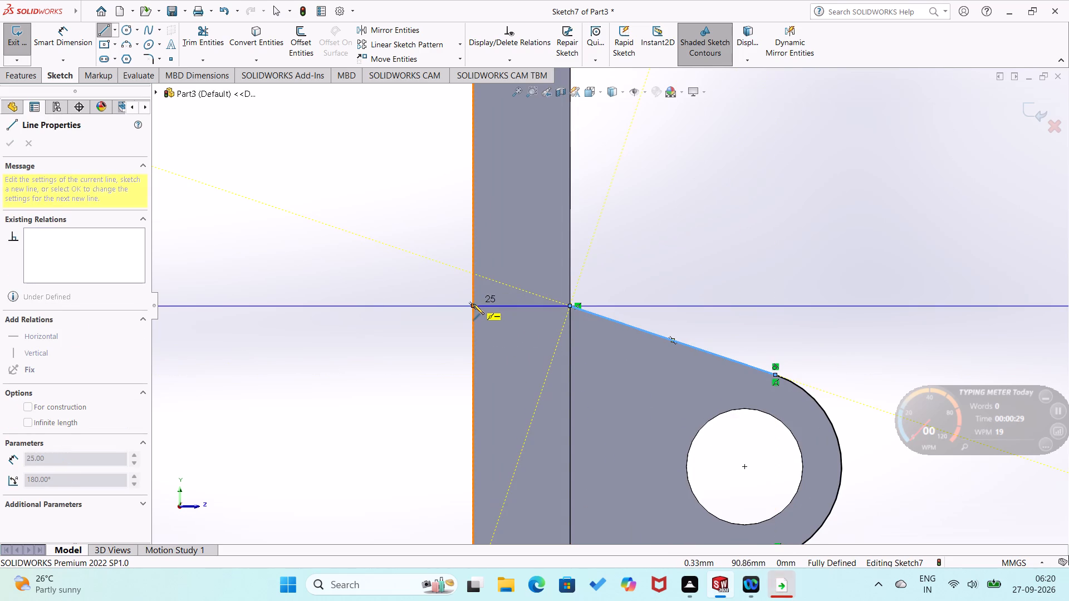
{"action": "left_click", "coordinate": [473, 305]}
{"action": "scroll", "coordinate": [484, 333], "scroll_direction": "down", "scroll_amount": 4}
{"action": "scroll", "coordinate": [484, 334], "scroll_direction": "up", "scroll_amount": 7}
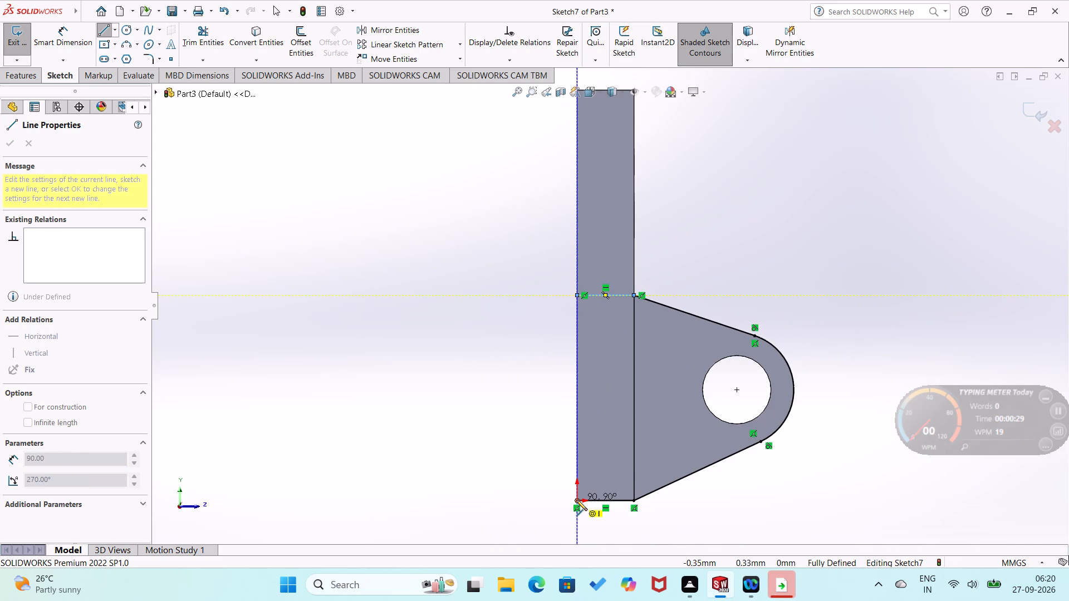
{"action": "left_click", "coordinate": [577, 500]}
{"action": "right_click_drag", "start_coordinate": [528, 481], "coordinate": [516, 347]}
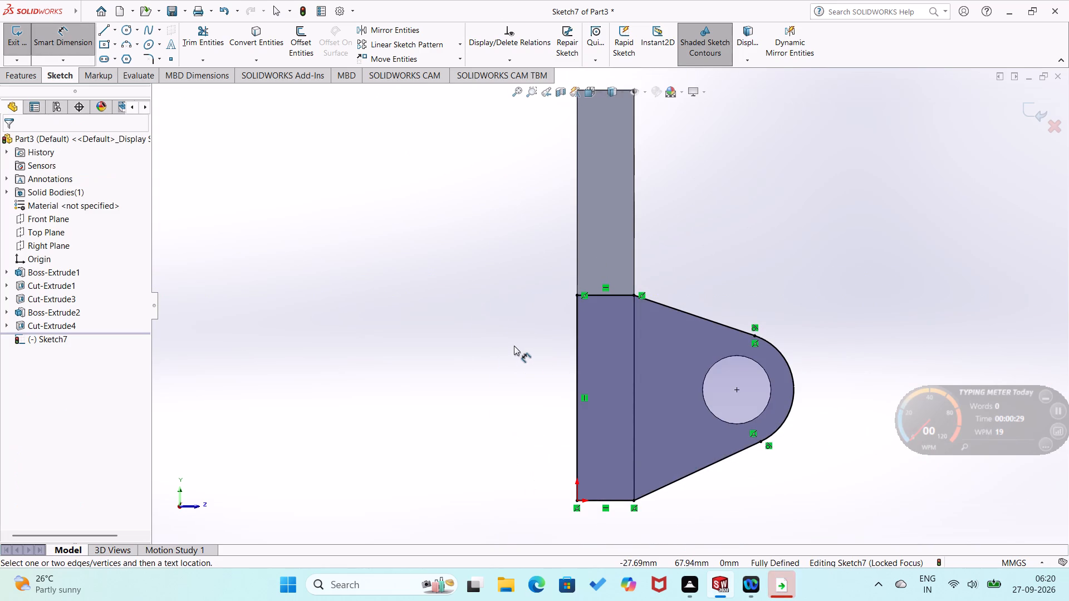
Extrude the second side profile as a blind boss 20 mm deep, with the direction reversed into the plate and the result merged.
{"action": "middle_click_drag", "start_coordinate": [513, 355], "coordinate": [474, 386]}
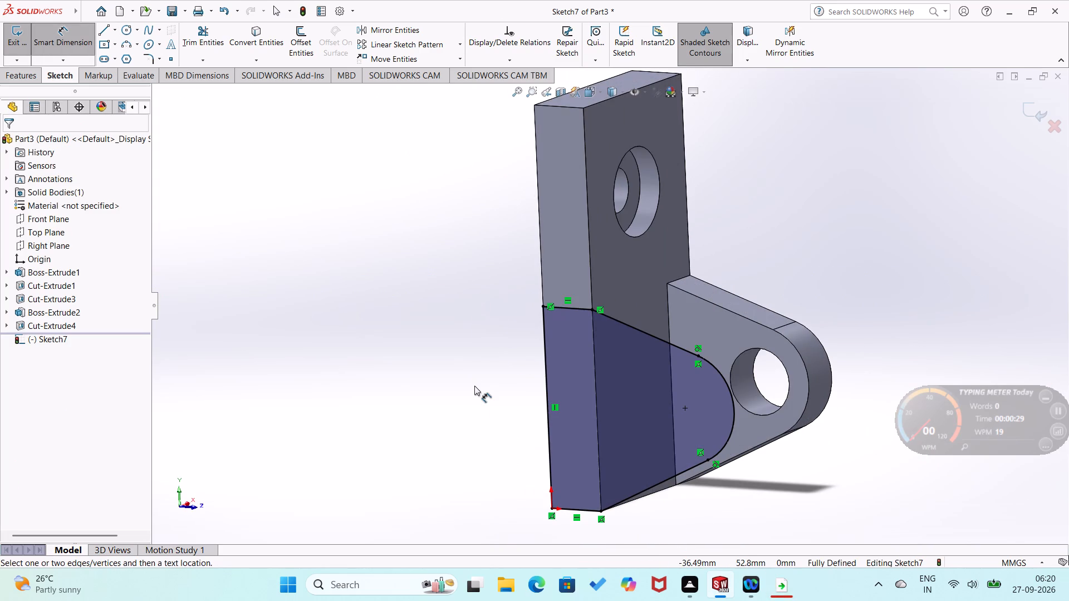
{"action": "left_click", "coordinate": [28, 80]}
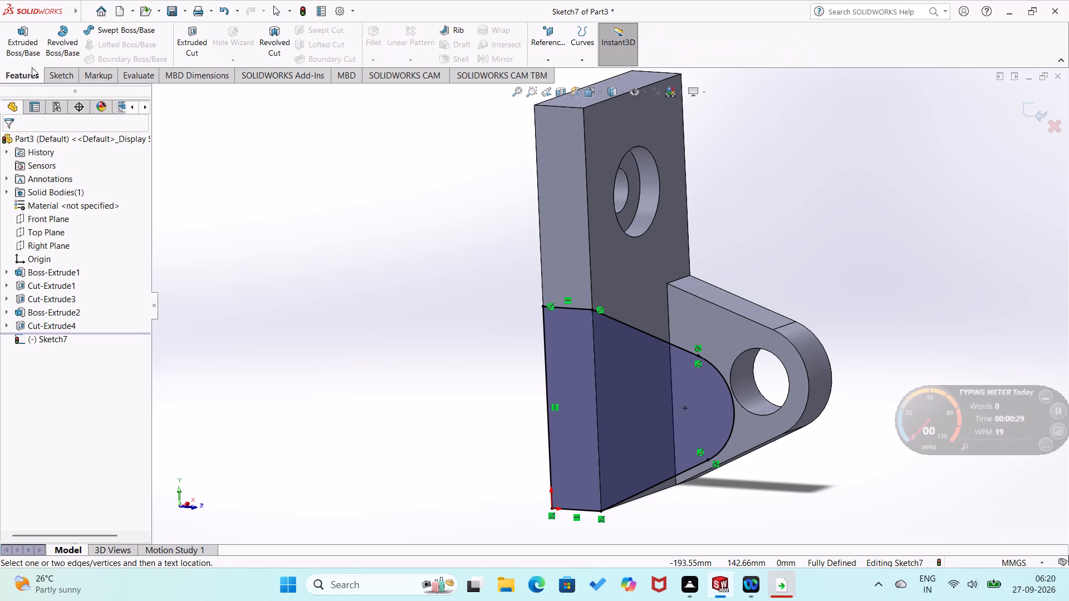
{"action": "left_click", "coordinate": [31, 57]}
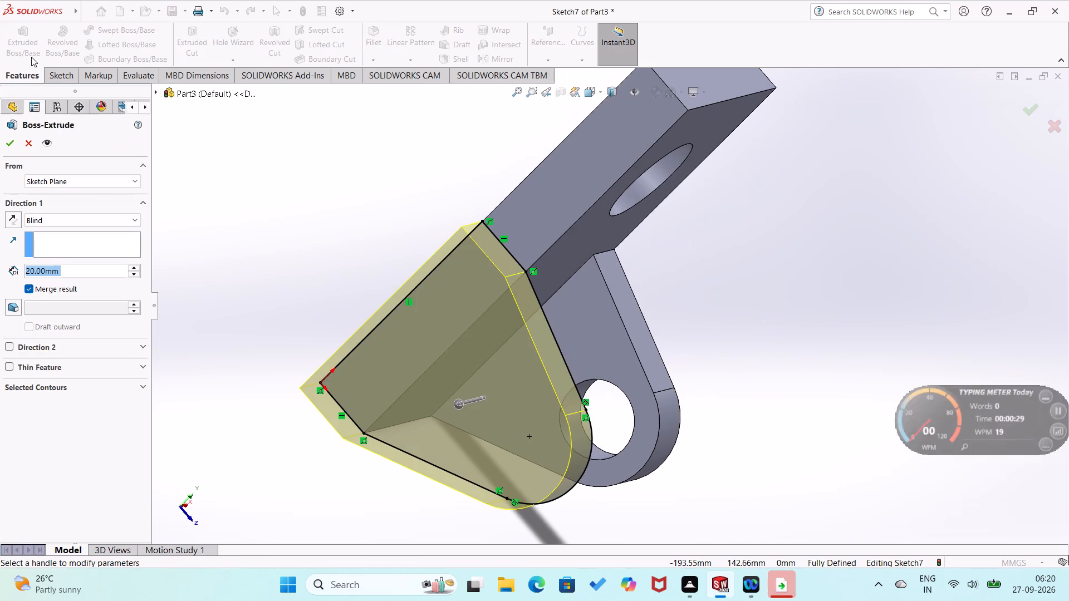
{"action": "left_click", "coordinate": [4, 220]}
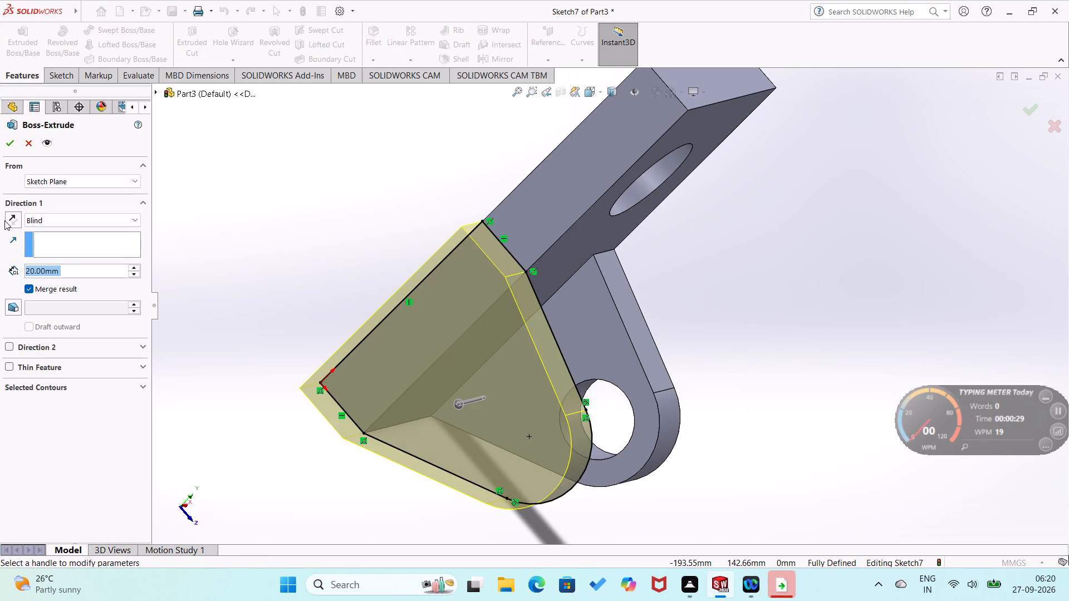
{"action": "left_click", "coordinate": [11, 220]}
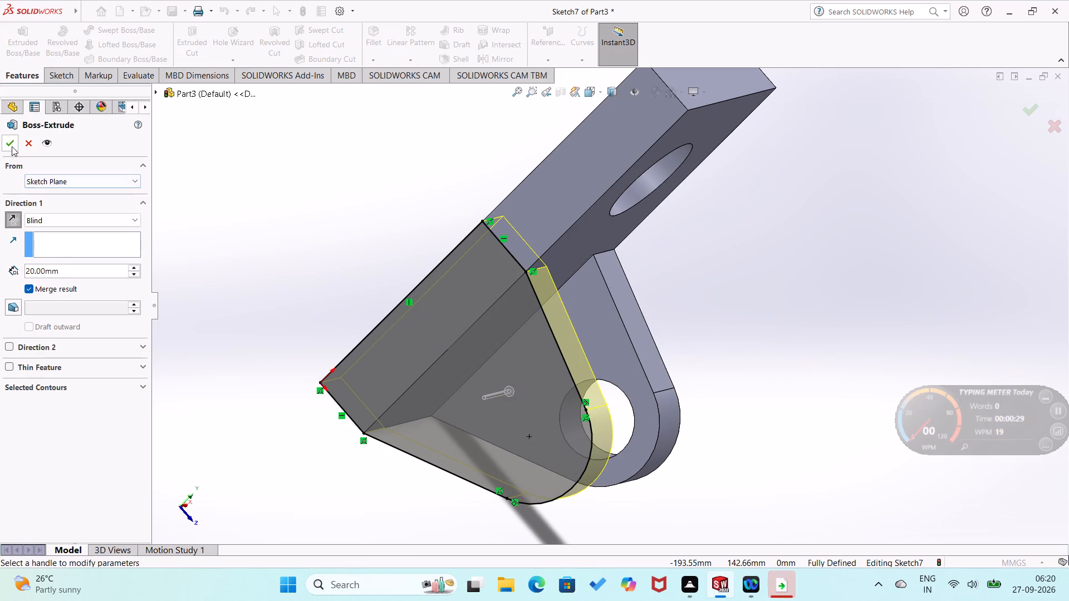
{"action": "left_click", "coordinate": [12, 146]}
{"action": "right_click", "coordinate": [274, 250]}
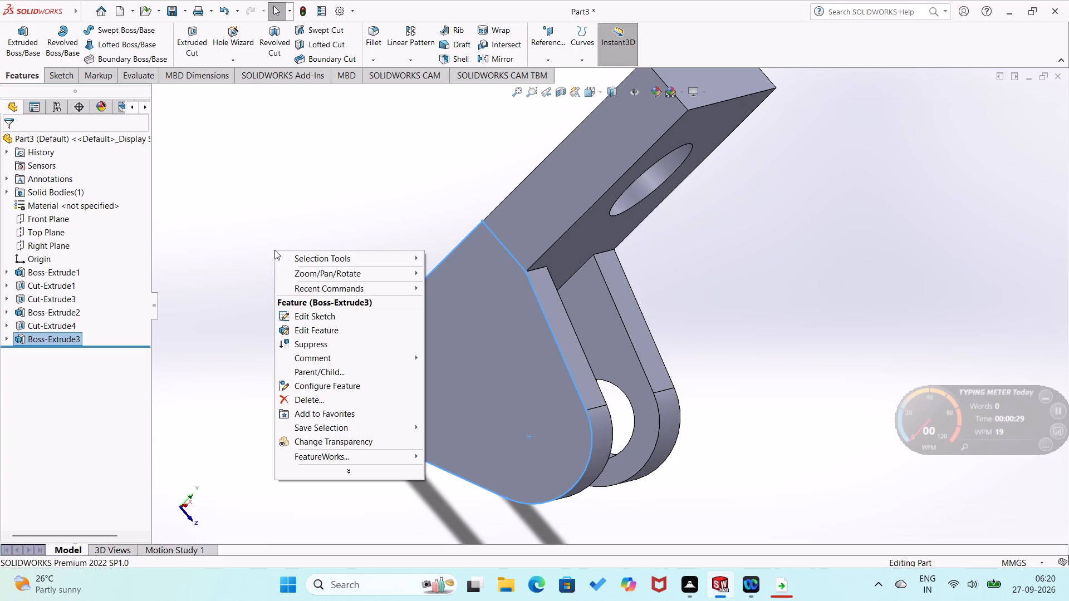
{"action": "left_click", "coordinate": [277, 250]}
{"action": "left_click", "coordinate": [259, 219]}
On the outer face of the second side boss, sketch a circle concentric with the rounded end and set its diameter to 30 mm.
{"action": "right_click", "coordinate": [453, 370]}
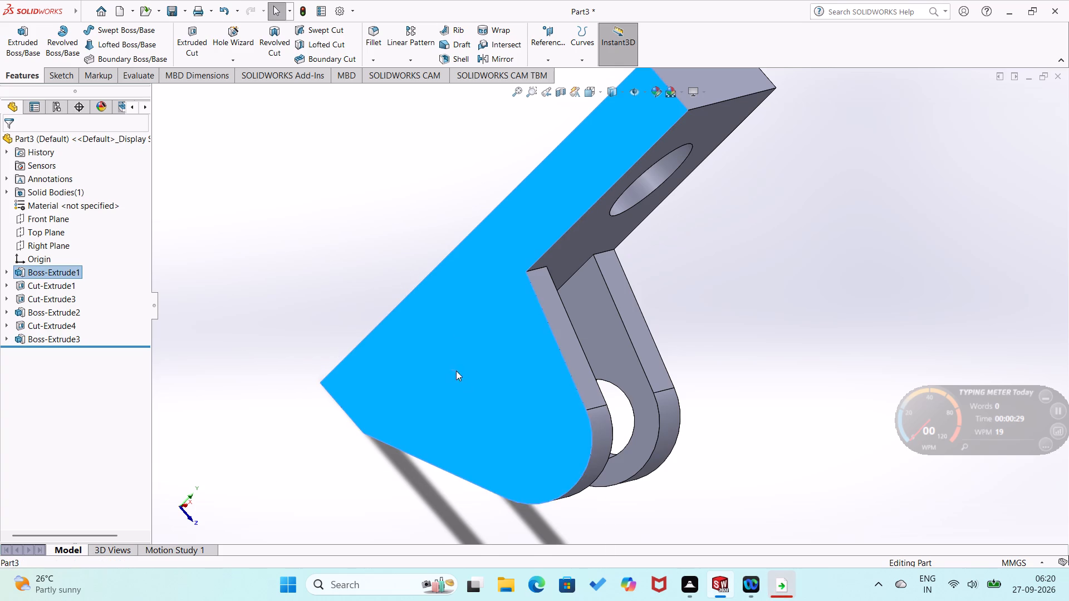
{"action": "left_click", "coordinate": [482, 321]}
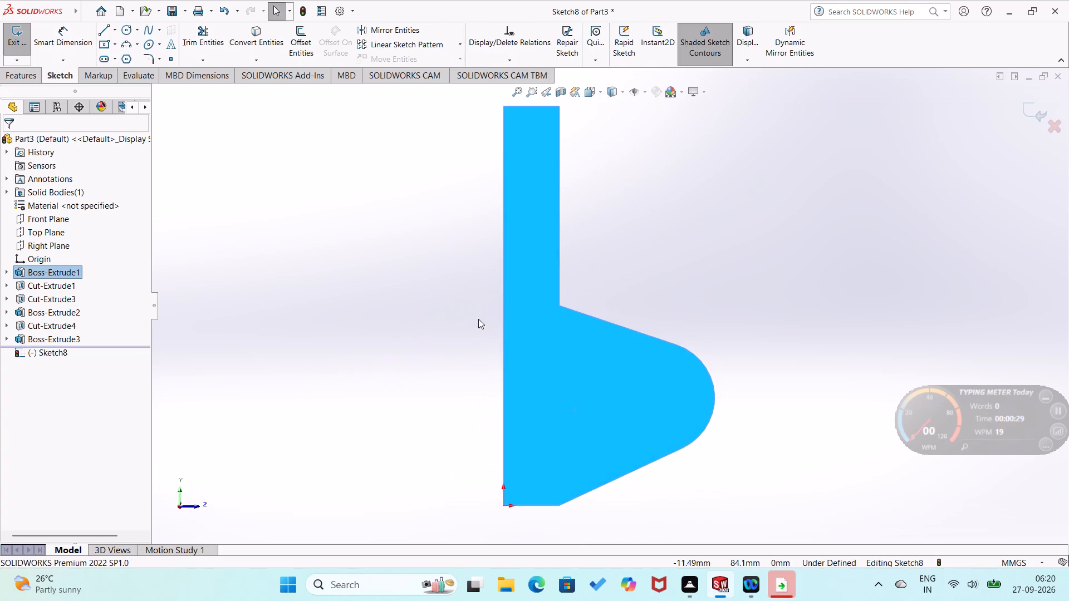
{"action": "left_click", "coordinate": [478, 319]}
{"action": "right_click_drag", "start_coordinate": [341, 313], "coordinate": [443, 258]}
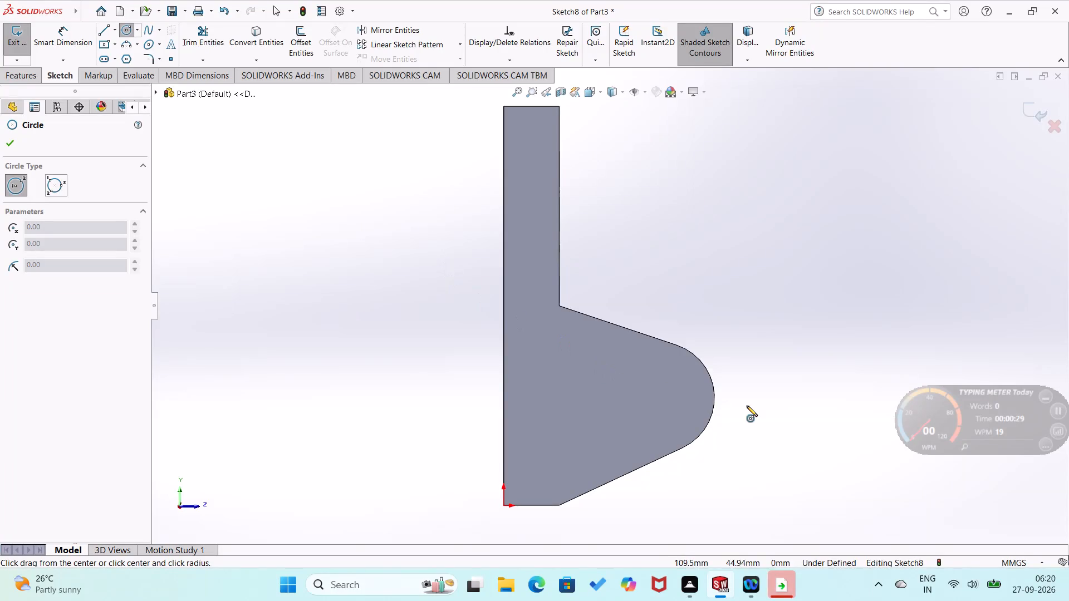
{"action": "left_click", "coordinate": [659, 397]}
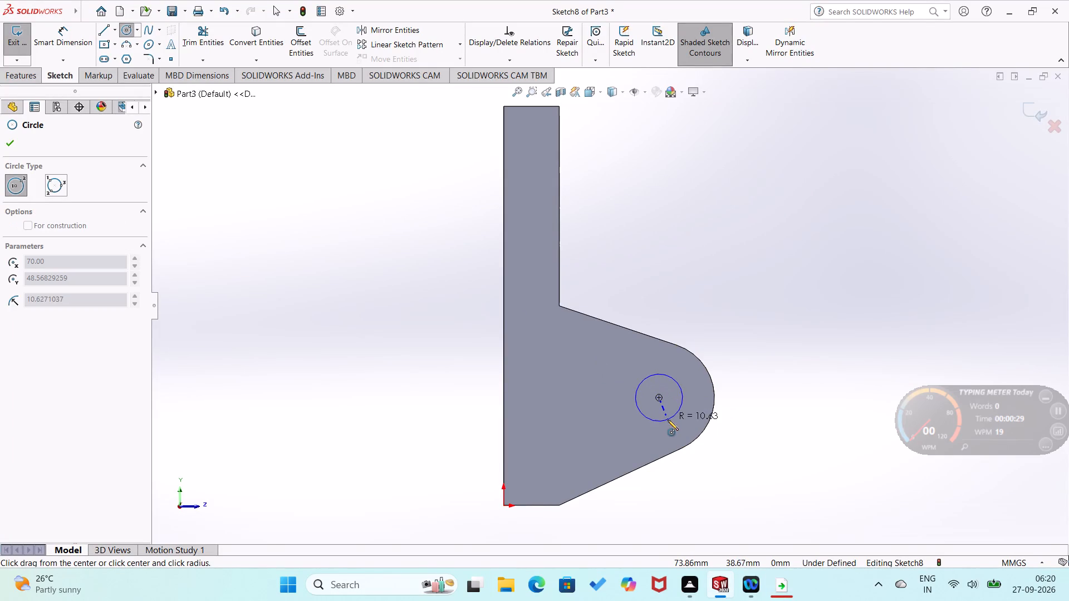
{"action": "left_click", "coordinate": [669, 424]}
{"action": "right_click_drag", "start_coordinate": [699, 423], "coordinate": [732, 317]}
{"action": "left_click", "coordinate": [687, 395]}
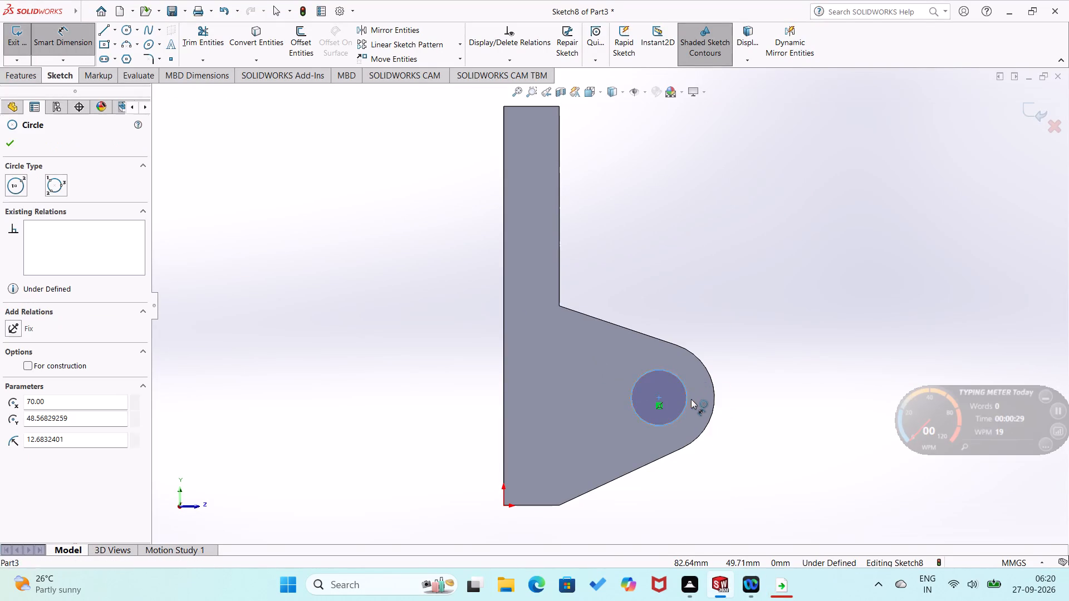
{"action": "left_click", "coordinate": [699, 403]}
{"action": "type", "text": "30"}
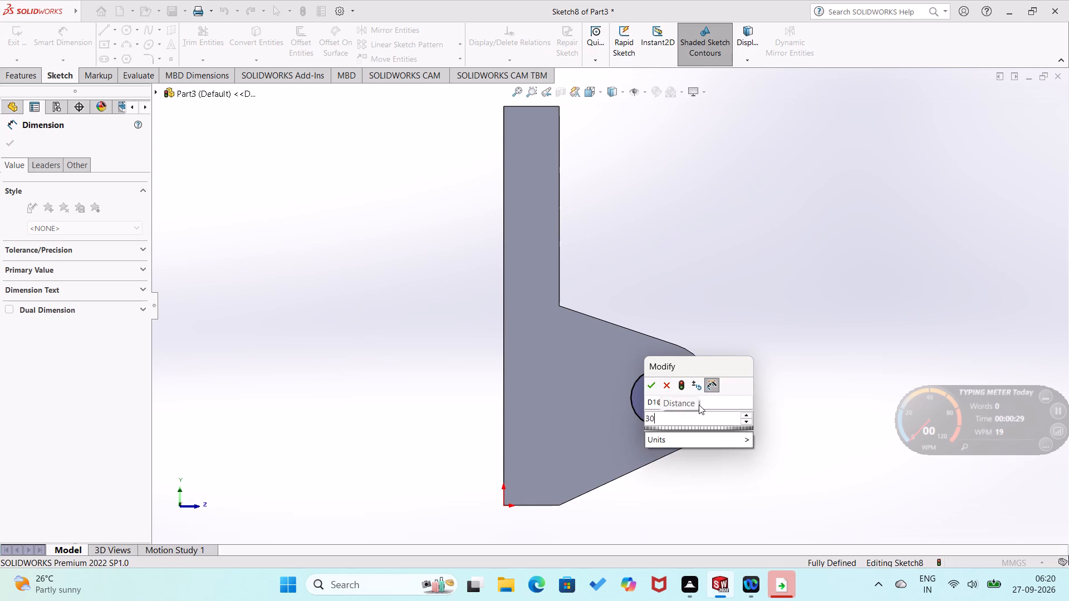
{"action": "key", "text": "Return"}
{"action": "left_click", "coordinate": [779, 337]}
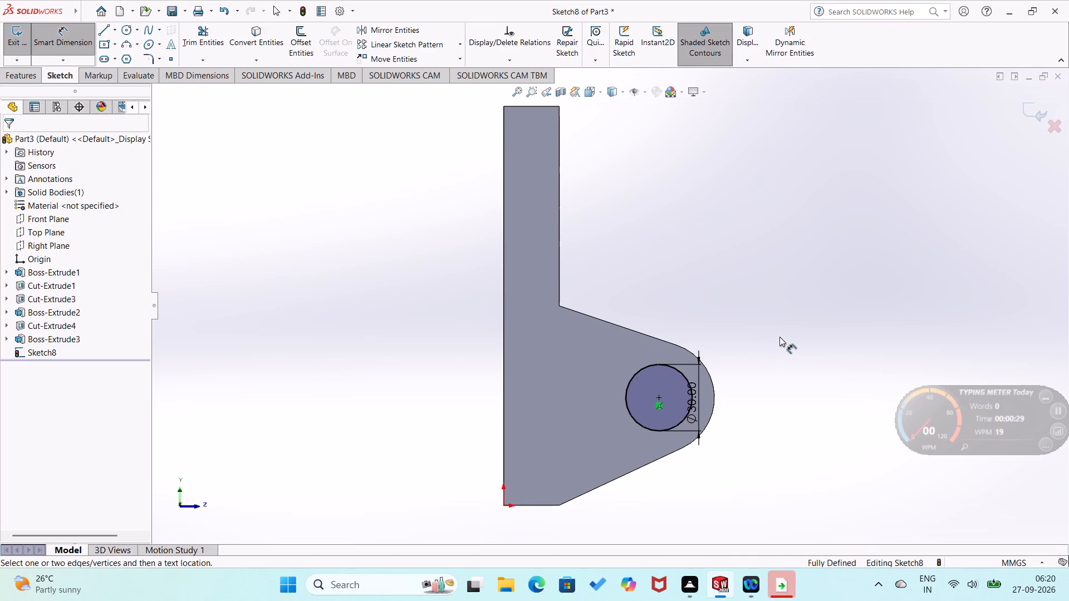
Cut-extrude the 30 mm circle through the second side boss as a blind cut 20 mm deep.
{"action": "left_click", "coordinate": [19, 73]}
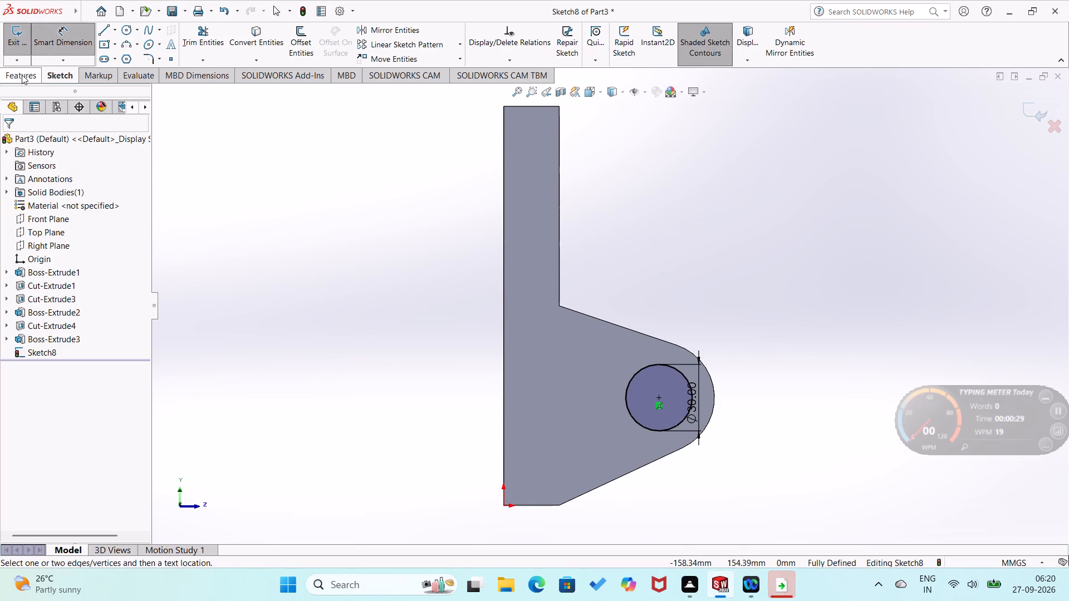
{"action": "left_click", "coordinate": [187, 54]}
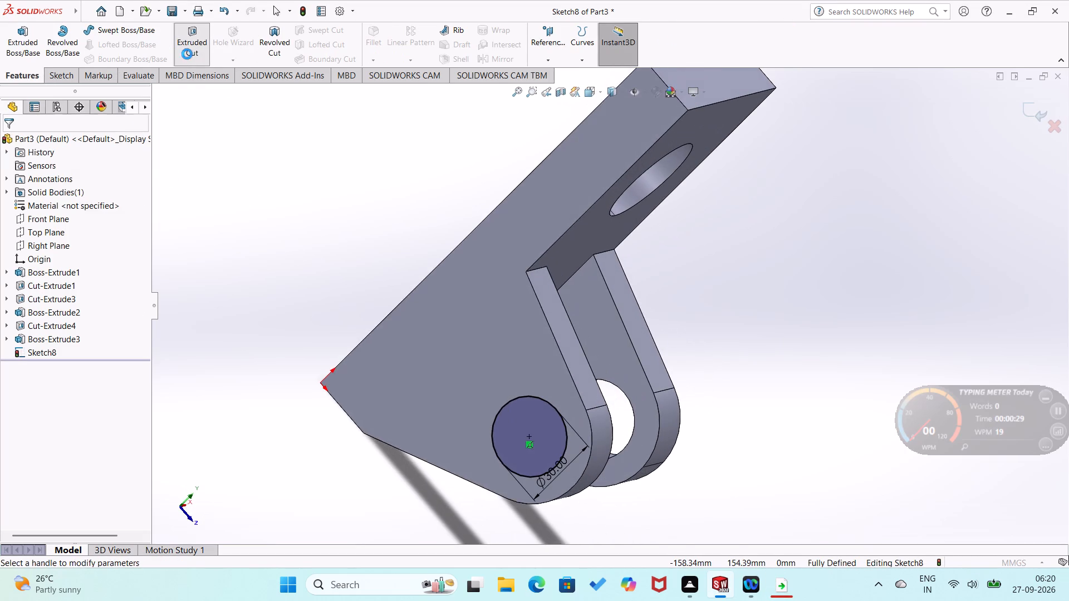
{"action": "left_click", "coordinate": [13, 146]}
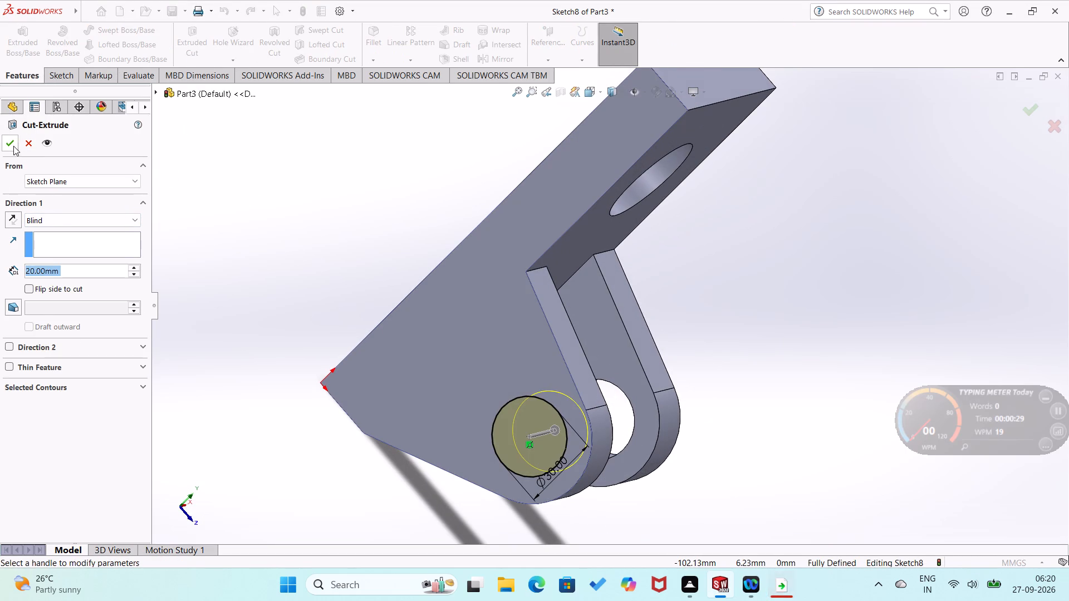
{"action": "left_click", "coordinate": [199, 286]}
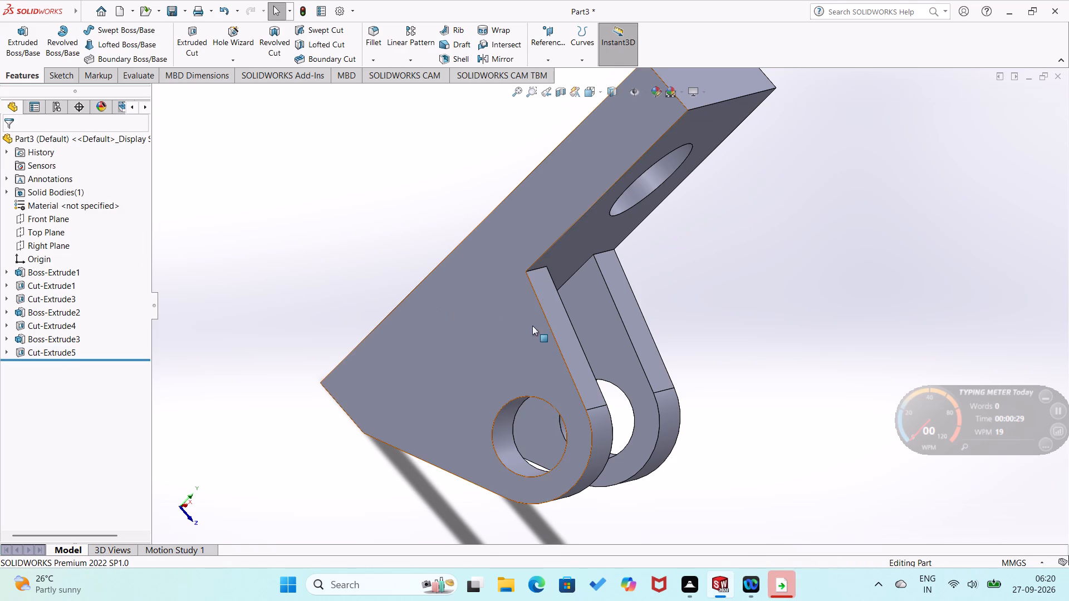
Start a sketch on the upper slanted face of the second side boss.
{"action": "right_click", "coordinate": [560, 322]}
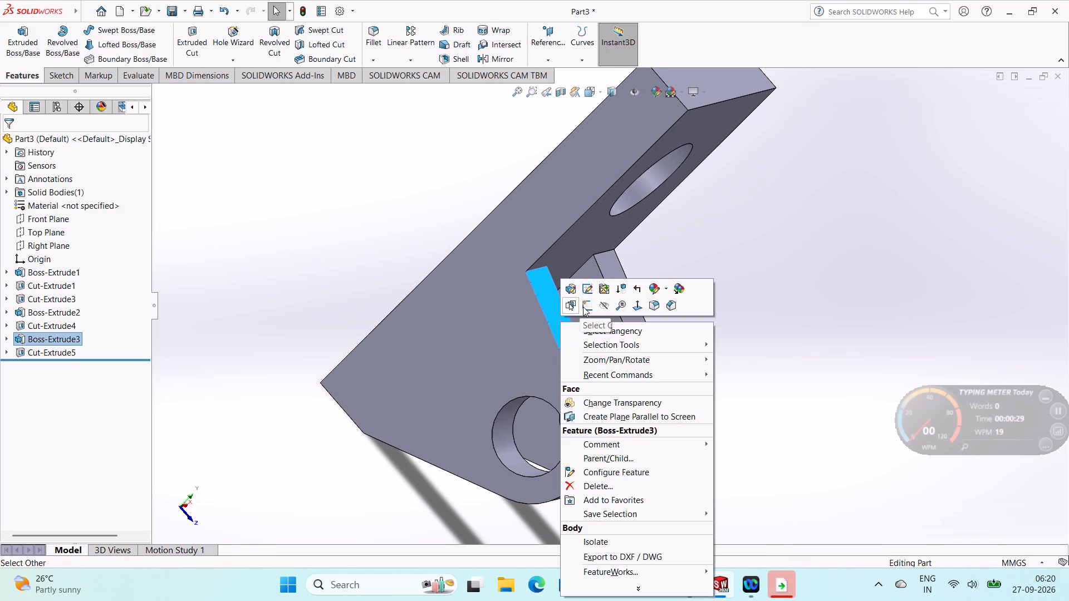
{"action": "left_click", "coordinate": [583, 307]}
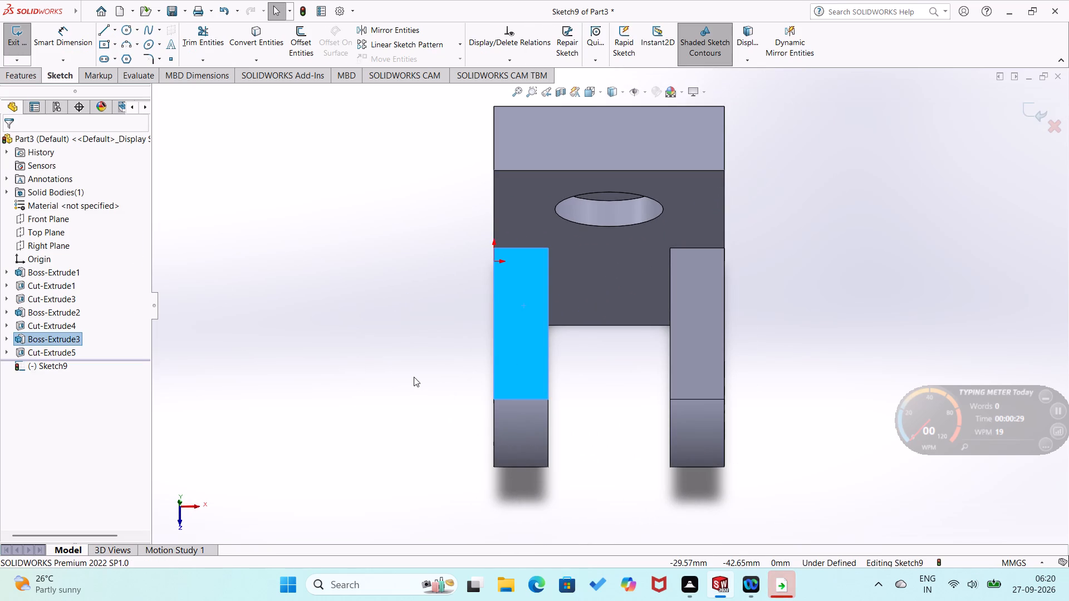
{"action": "right_click_drag", "start_coordinate": [414, 377], "coordinate": [369, 391]}
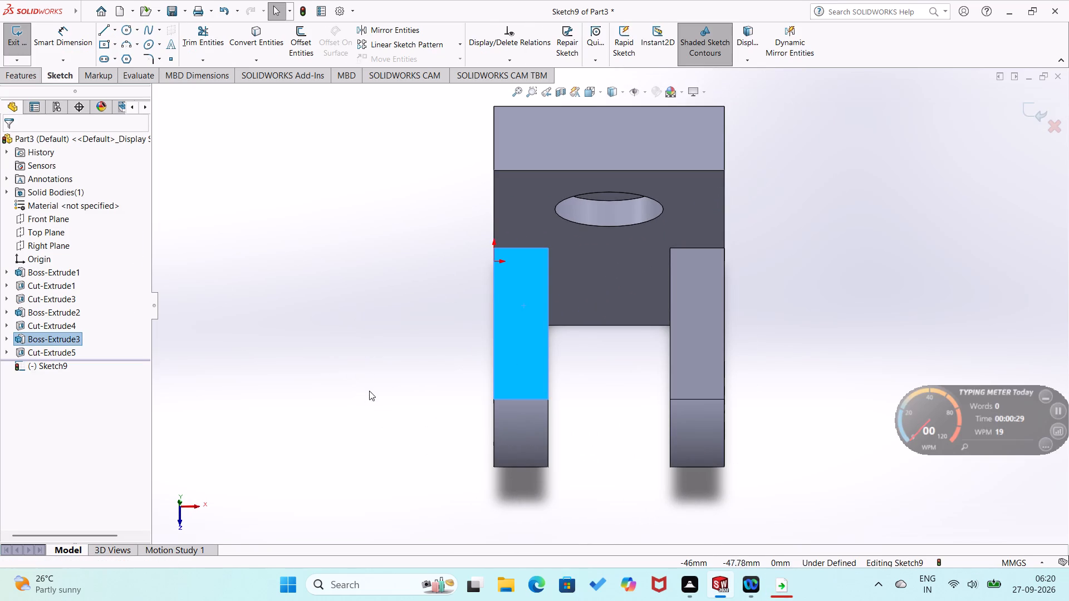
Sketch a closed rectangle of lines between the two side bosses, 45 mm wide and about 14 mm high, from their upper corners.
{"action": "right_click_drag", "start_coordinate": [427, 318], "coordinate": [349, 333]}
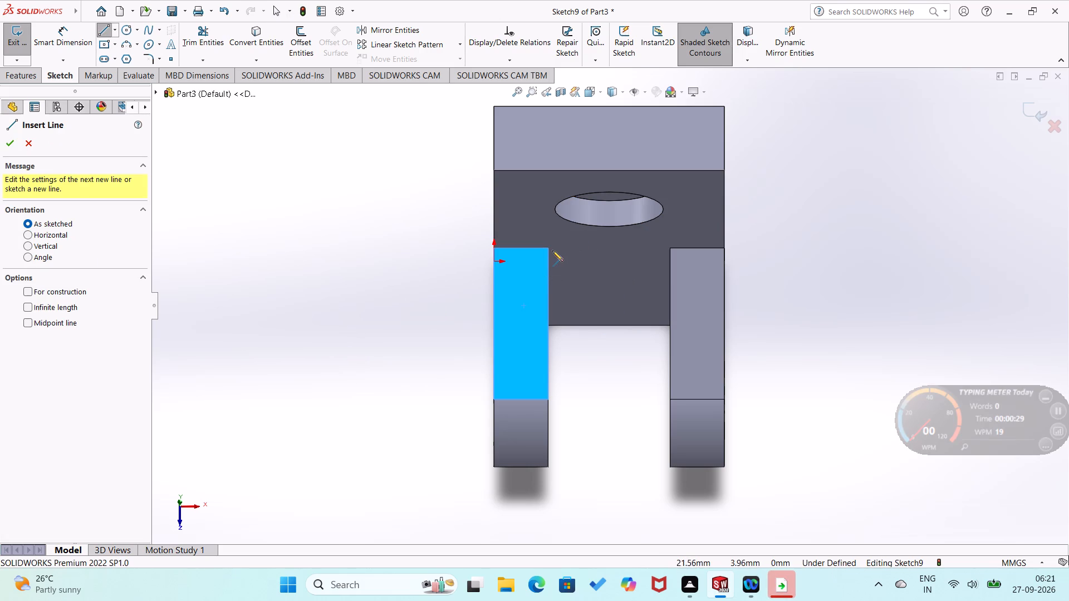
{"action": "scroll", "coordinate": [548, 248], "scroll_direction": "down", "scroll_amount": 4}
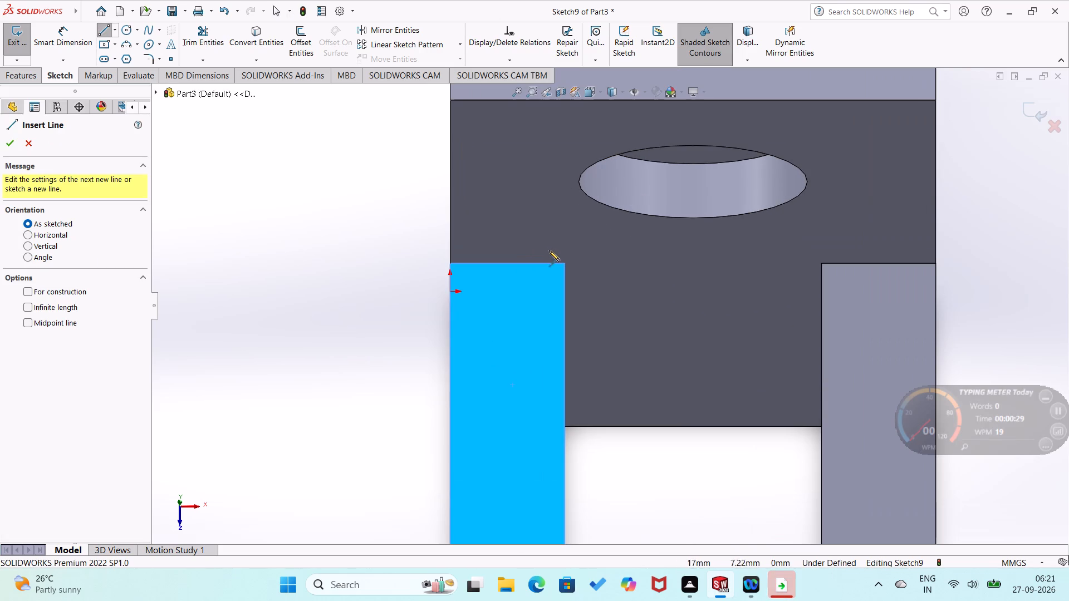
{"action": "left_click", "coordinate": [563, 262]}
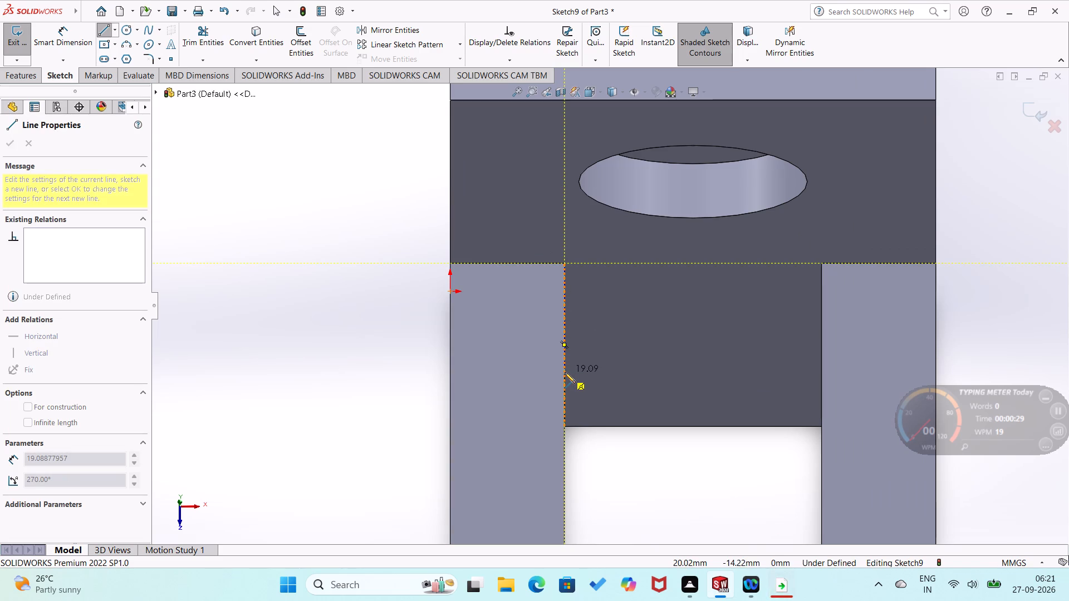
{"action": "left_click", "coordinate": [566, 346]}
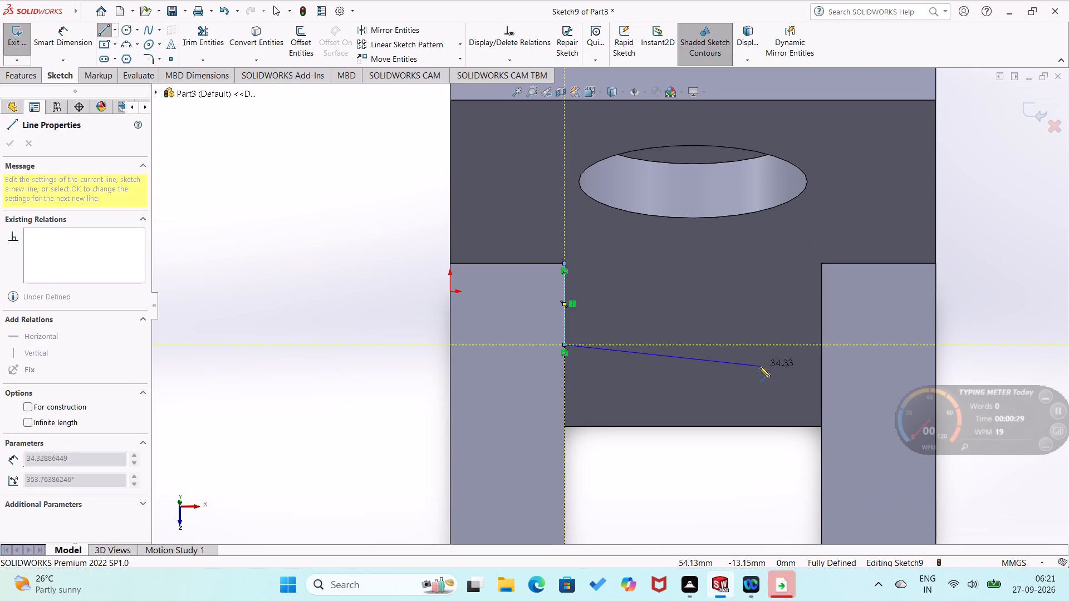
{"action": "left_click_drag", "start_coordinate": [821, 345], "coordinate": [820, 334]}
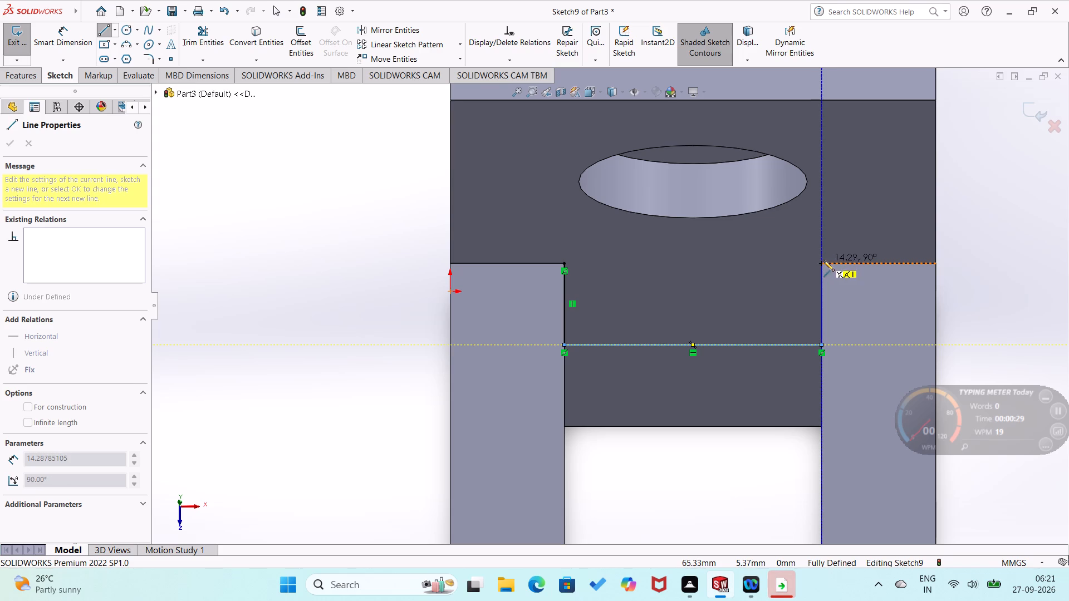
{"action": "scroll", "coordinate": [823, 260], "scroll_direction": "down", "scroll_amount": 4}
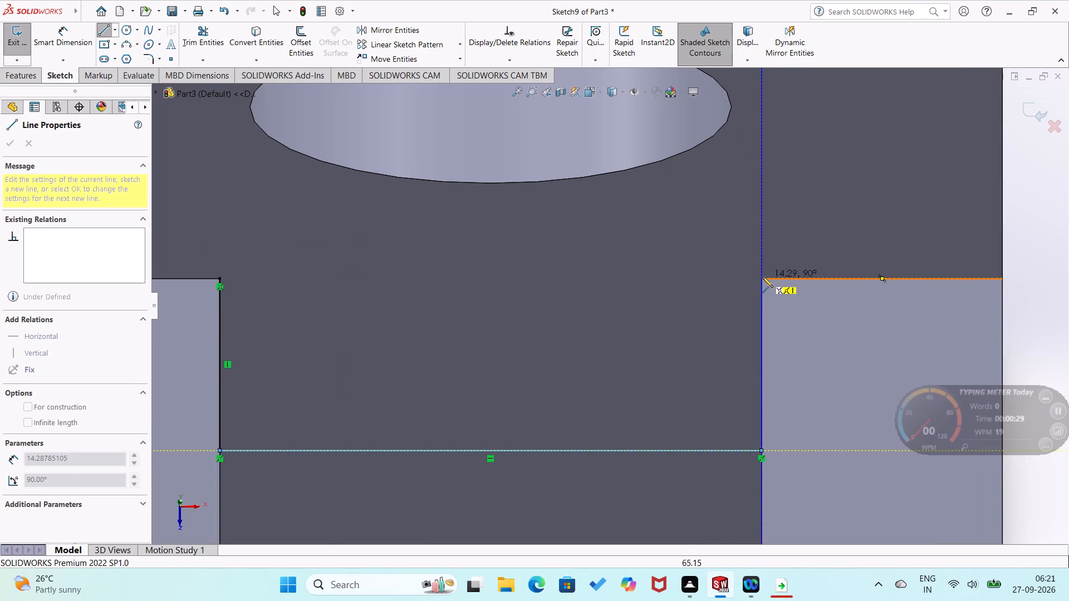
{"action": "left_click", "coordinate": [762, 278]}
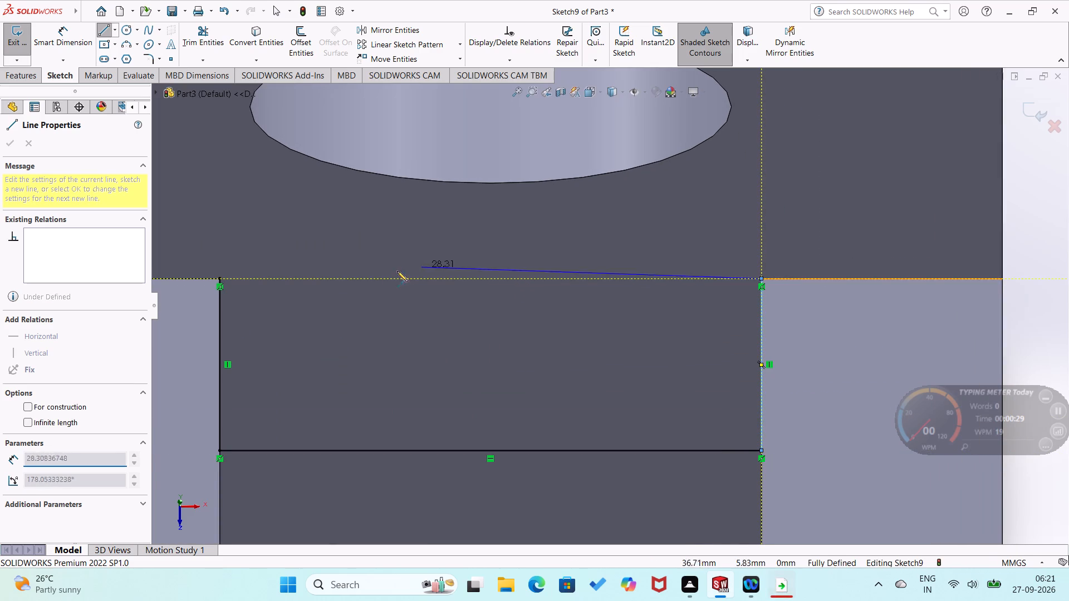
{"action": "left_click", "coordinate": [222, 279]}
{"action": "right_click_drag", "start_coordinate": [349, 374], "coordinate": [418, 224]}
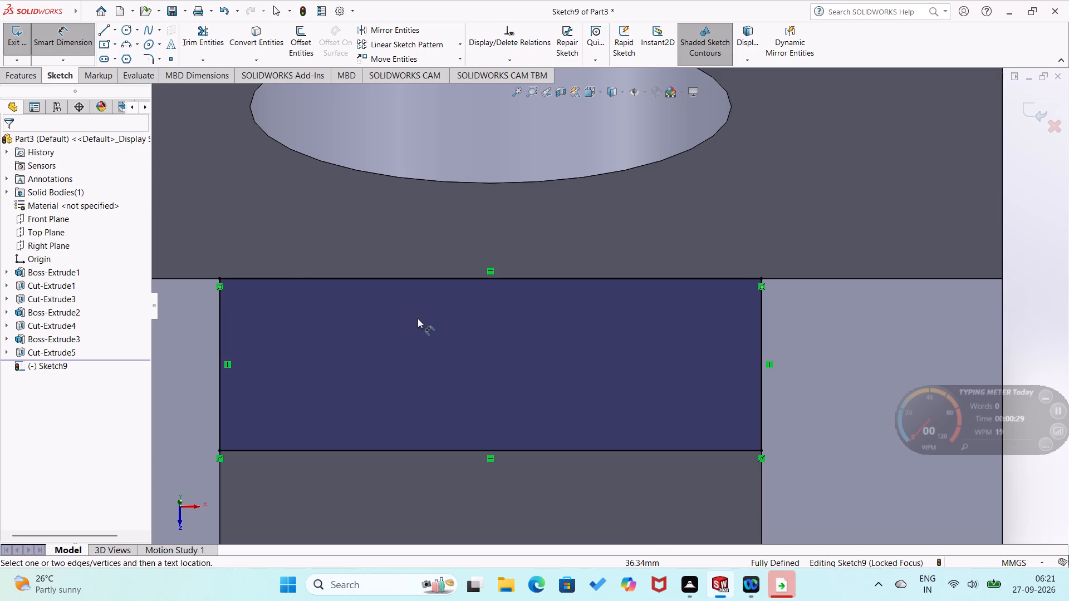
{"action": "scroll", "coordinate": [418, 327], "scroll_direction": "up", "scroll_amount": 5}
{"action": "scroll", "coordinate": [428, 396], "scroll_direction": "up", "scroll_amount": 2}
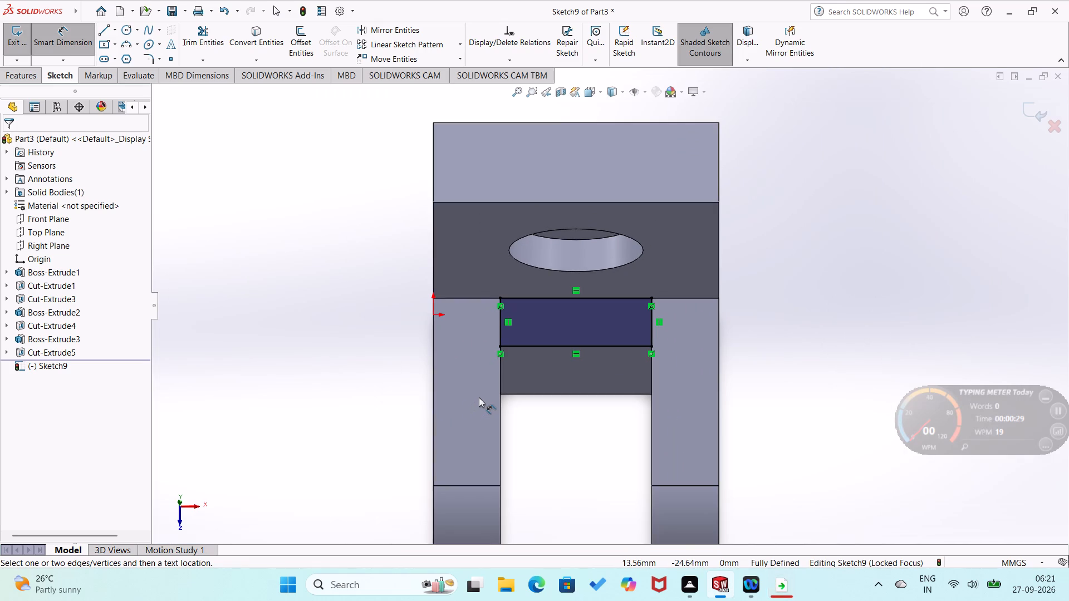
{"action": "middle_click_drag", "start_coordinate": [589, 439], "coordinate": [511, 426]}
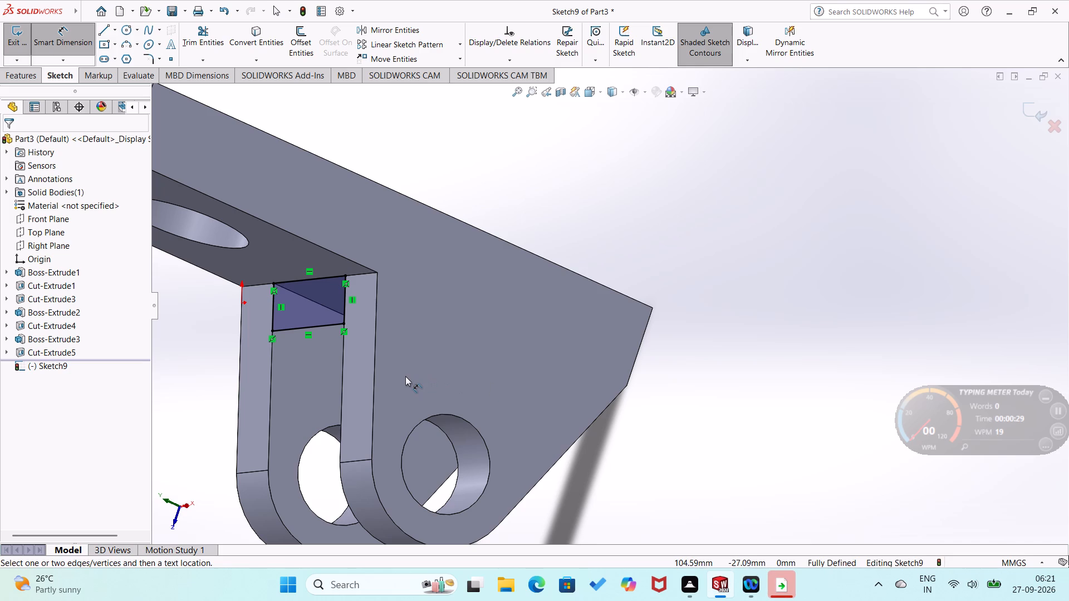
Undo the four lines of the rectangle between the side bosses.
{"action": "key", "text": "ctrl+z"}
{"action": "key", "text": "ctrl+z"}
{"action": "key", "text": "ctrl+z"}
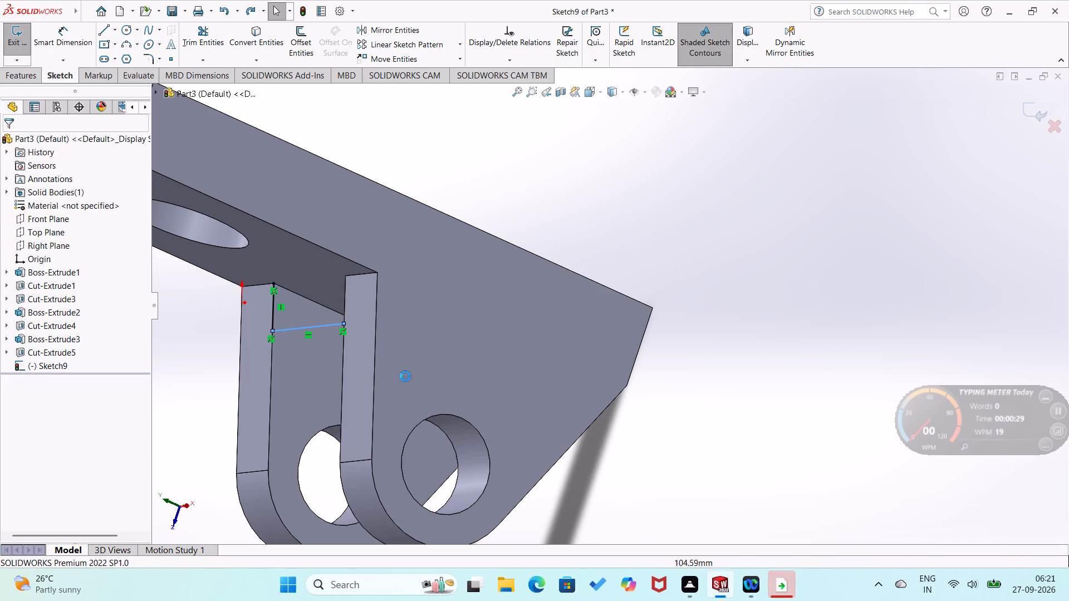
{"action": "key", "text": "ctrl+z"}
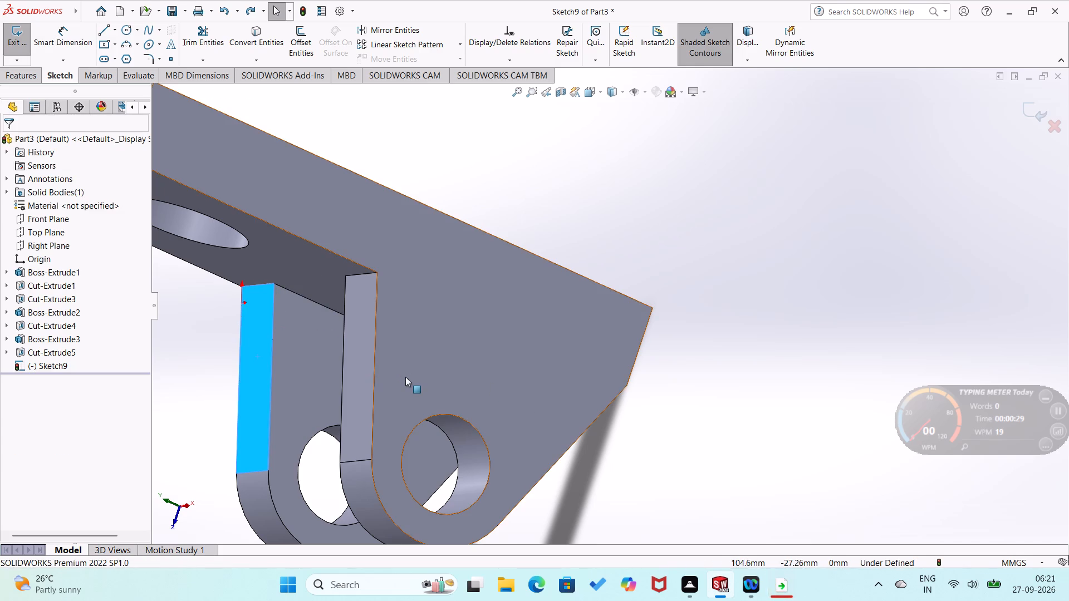
Sketch a closed rectangle of lines from the bosses' upper inner corners, 45 mm wide and about 28 mm high, ending just above the plate's lower edge.
{"action": "key", "text": "ctrl+8"}
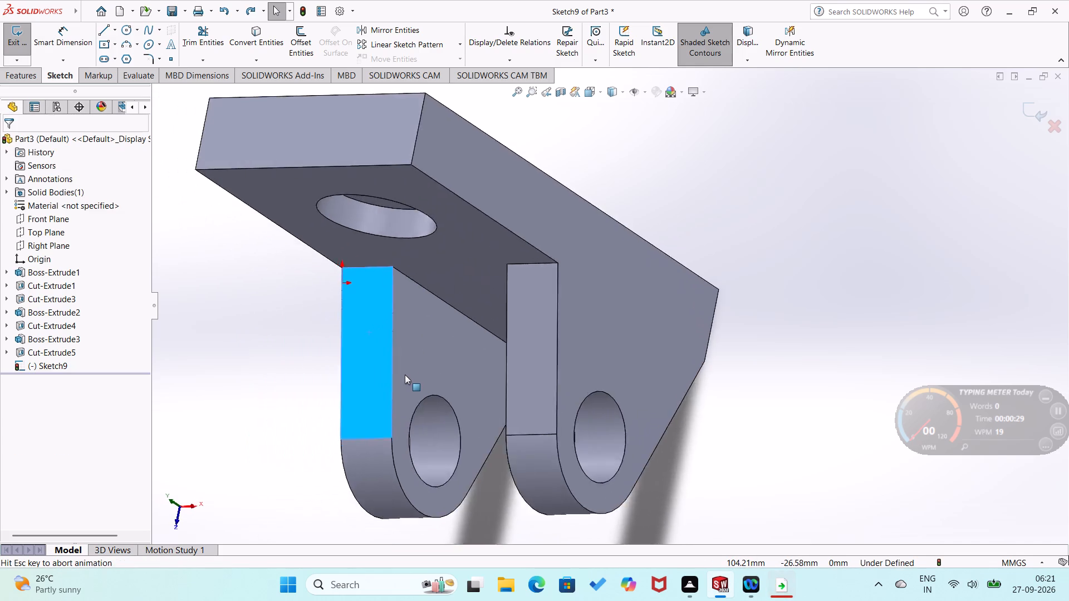
{"action": "scroll", "coordinate": [538, 251], "scroll_direction": "down", "scroll_amount": 4}
{"action": "left_click_drag", "start_coordinate": [456, 260], "coordinate": [328, 299]}
{"action": "right_click_drag", "start_coordinate": [426, 244], "coordinate": [273, 304]}
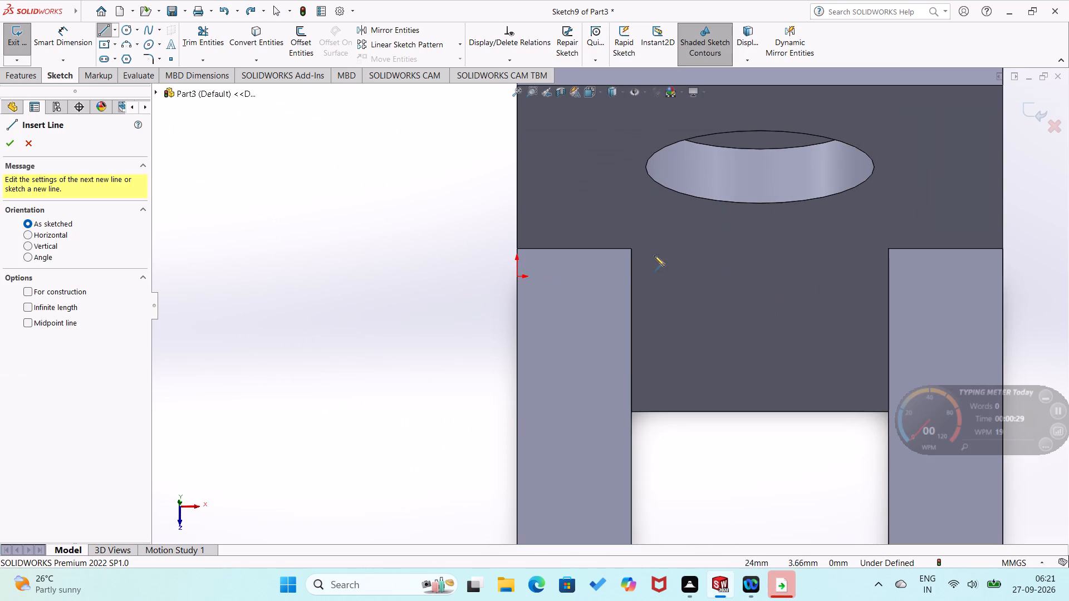
{"action": "left_click_drag", "start_coordinate": [632, 248], "coordinate": [631, 253]}
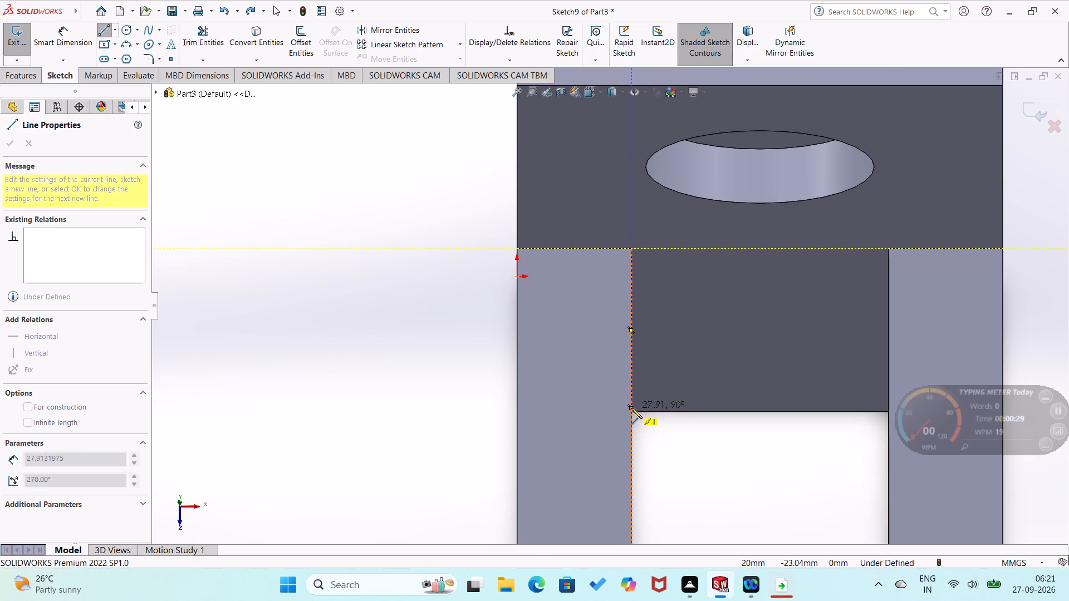
{"action": "left_click_drag", "start_coordinate": [631, 408], "coordinate": [638, 408]}
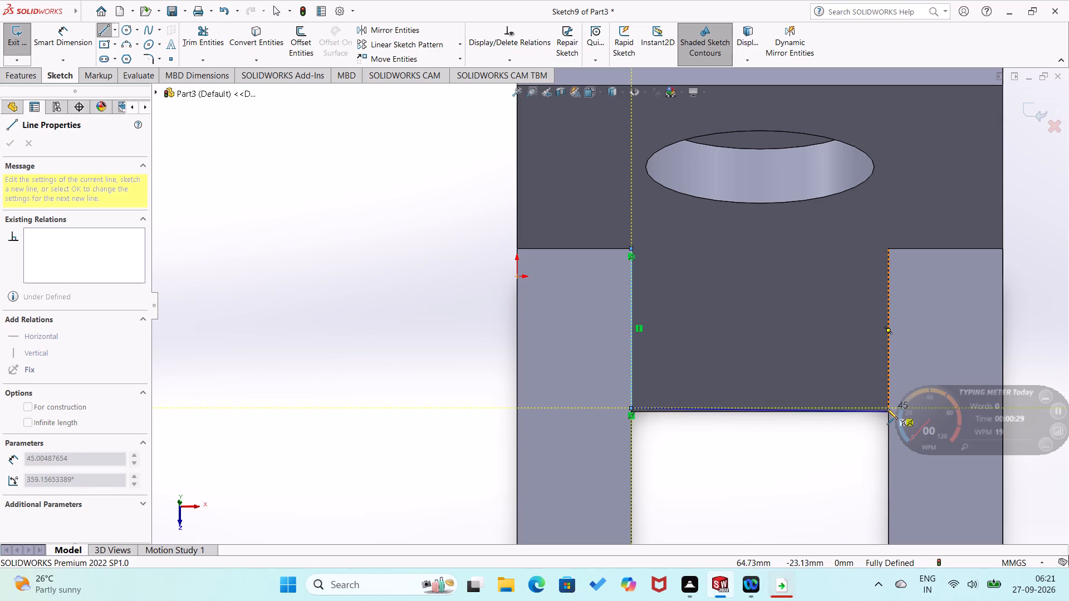
{"action": "left_click", "coordinate": [890, 407]}
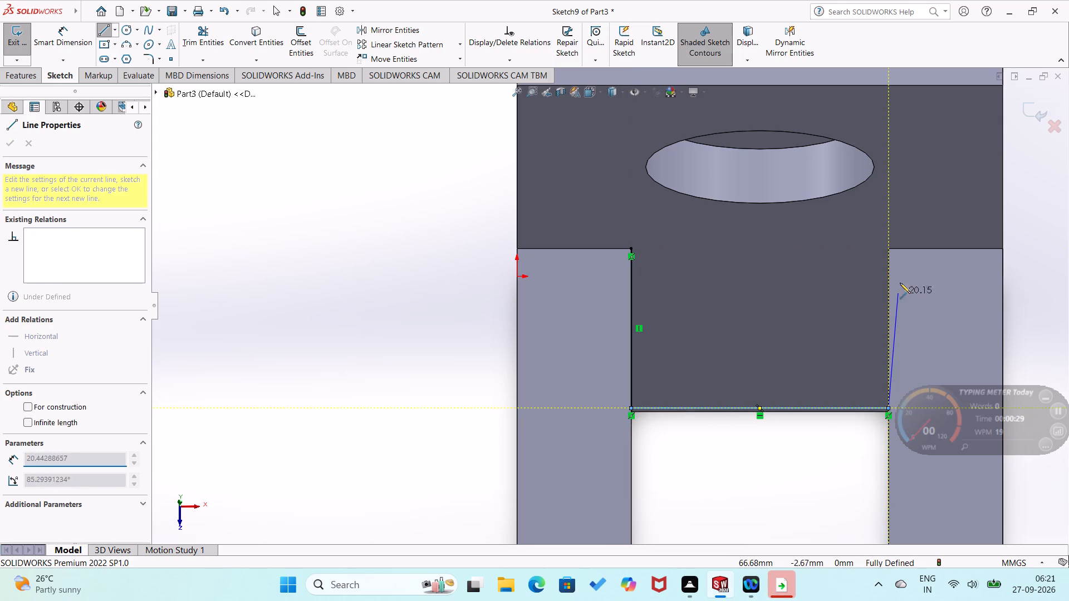
{"action": "left_click", "coordinate": [889, 249]}
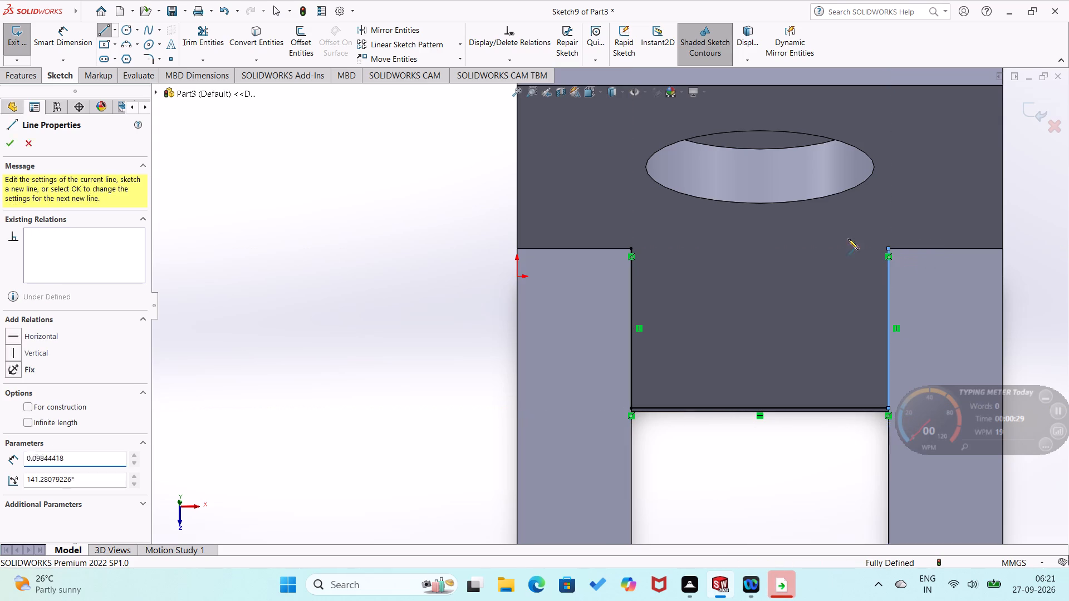
{"action": "left_click", "coordinate": [632, 249]}
{"action": "right_click_drag", "start_coordinate": [384, 348], "coordinate": [413, 200]}
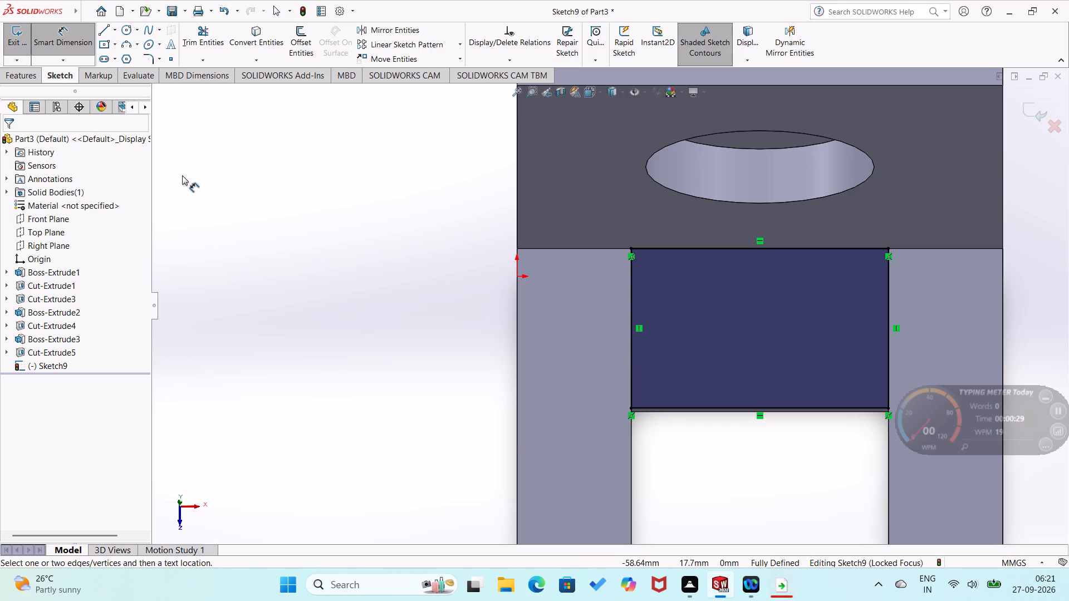
Extrude the rectangle between the side bosses Through All in the reversed direction, merged with the part.
{"action": "middle_click_drag", "start_coordinate": [182, 175], "coordinate": [204, 101]}
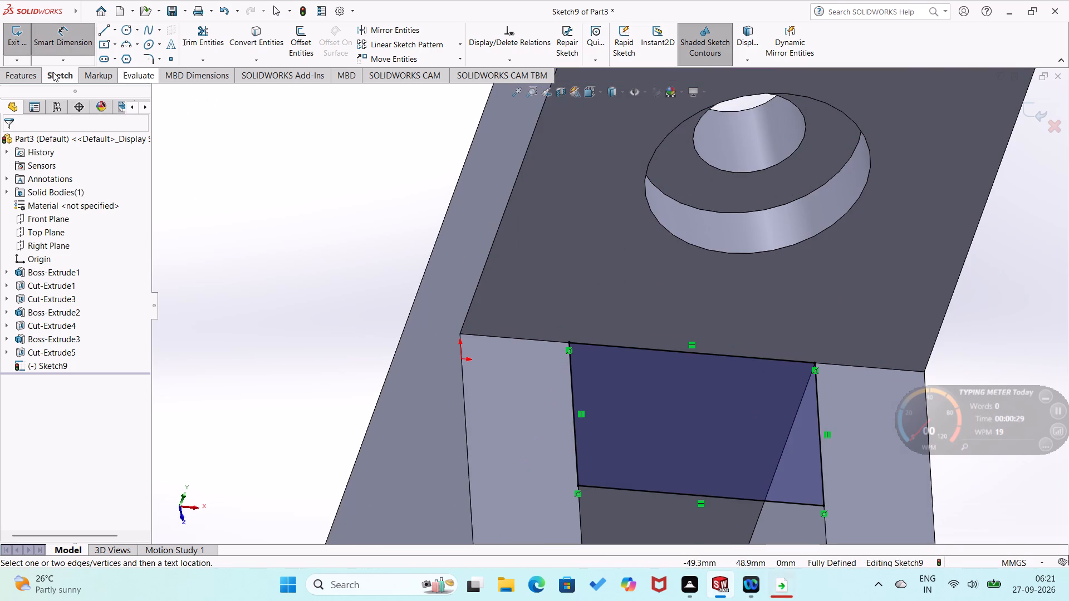
{"action": "left_click", "coordinate": [31, 80]}
{"action": "left_click", "coordinate": [21, 49]}
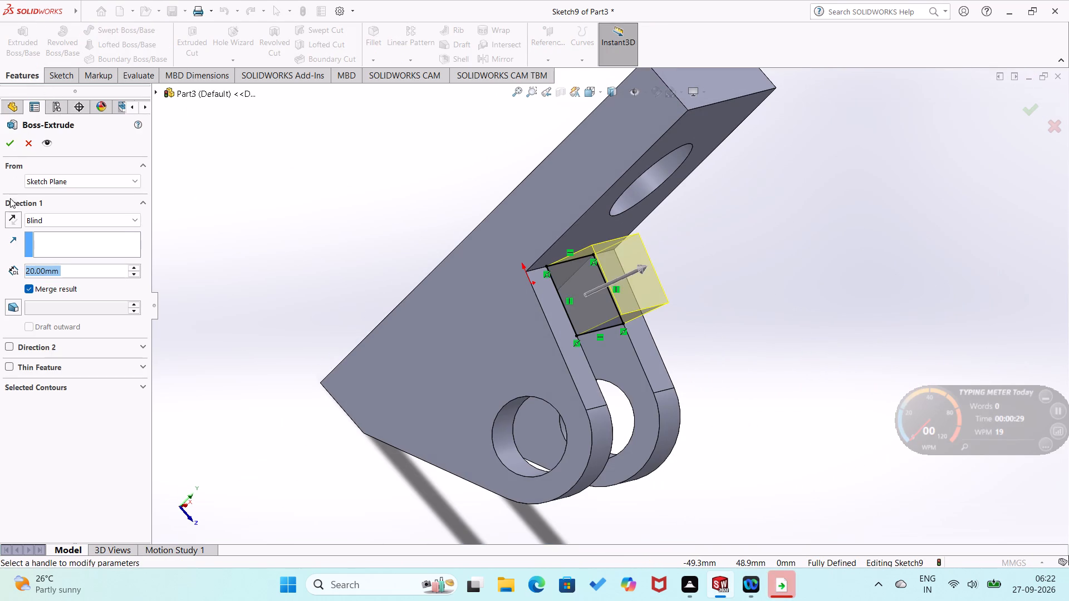
{"action": "left_click", "coordinate": [13, 217]}
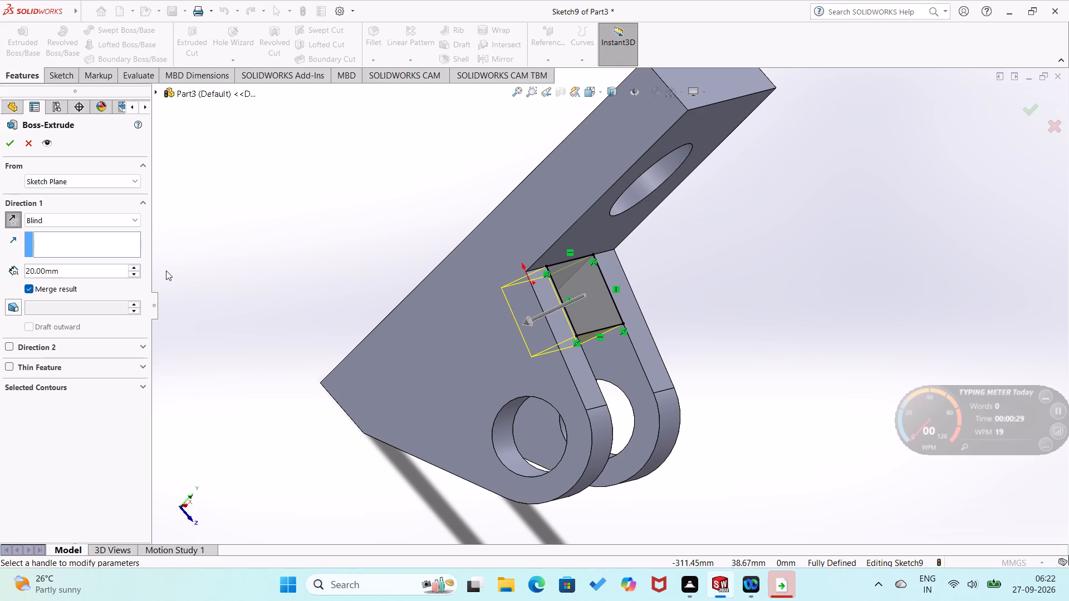
{"action": "left_click", "coordinate": [138, 221]}
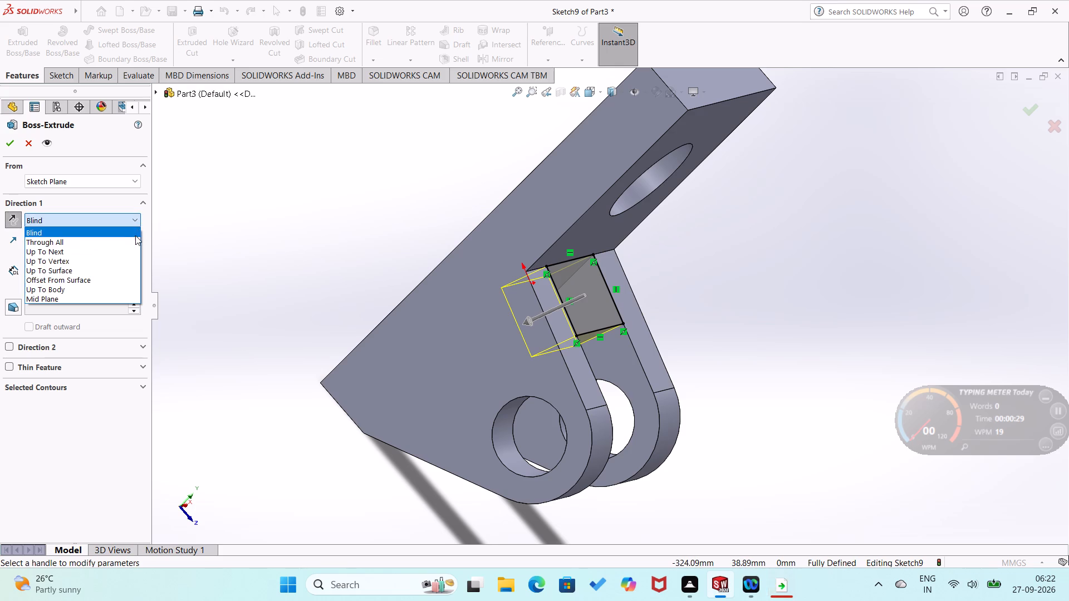
{"action": "left_click", "coordinate": [135, 241]}
{"action": "middle_click_drag", "start_coordinate": [221, 312], "coordinate": [225, 303]}
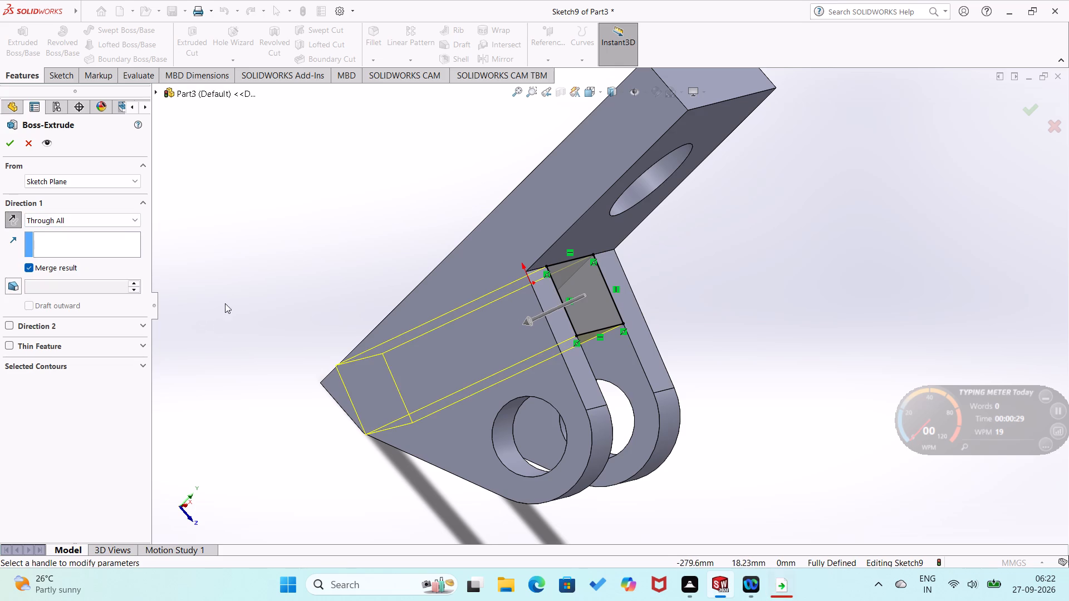
{"action": "middle_click_drag", "start_coordinate": [225, 303], "coordinate": [244, 196]}
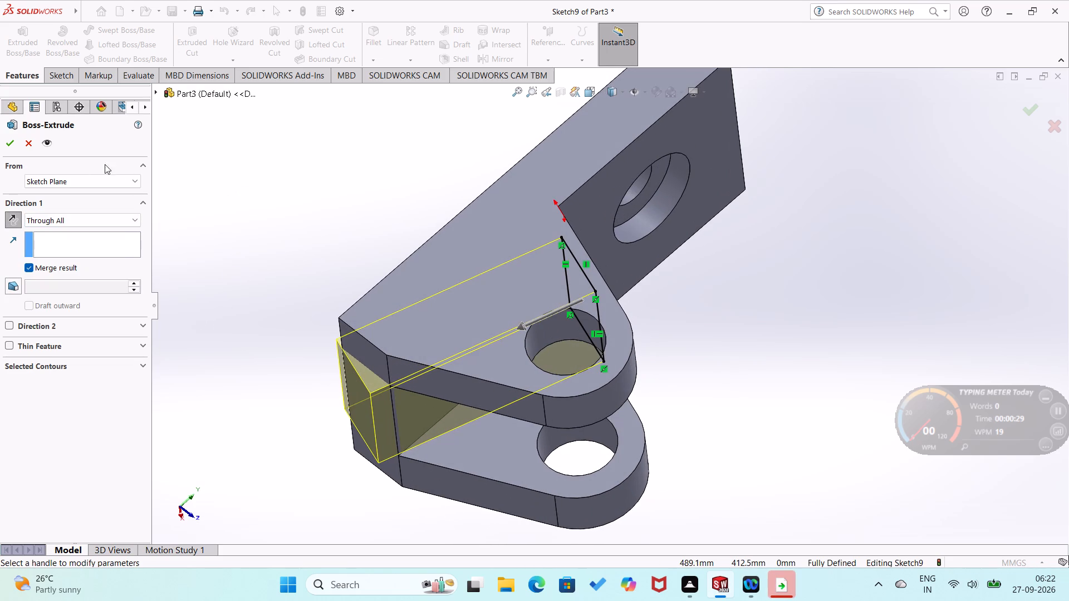
{"action": "left_click", "coordinate": [11, 146]}
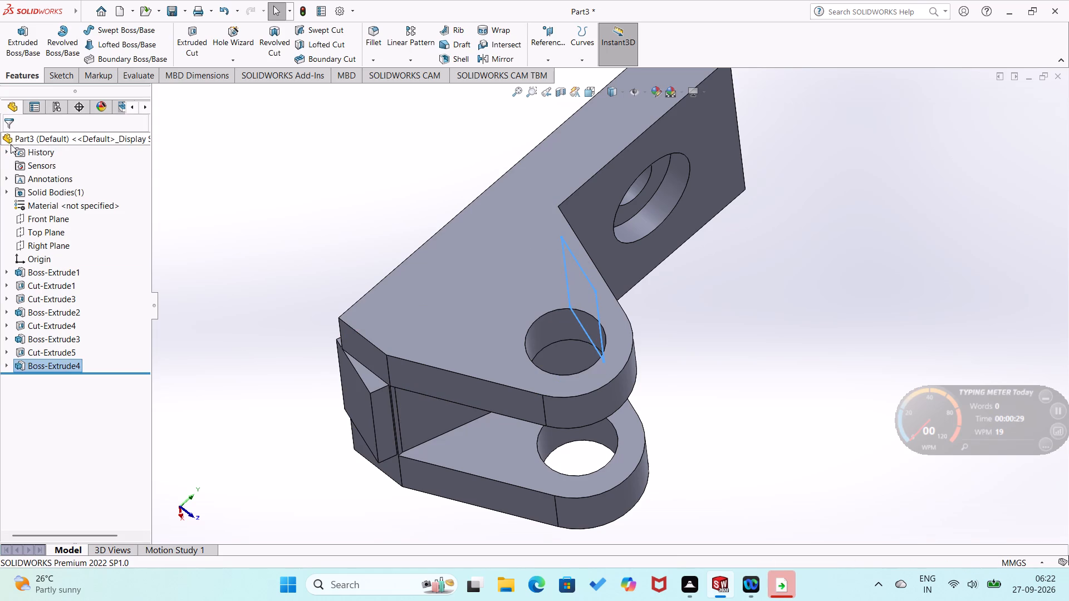
Start a sketch on the outer side face of the plate and its rounded boss.
{"action": "middle_click_drag", "start_coordinate": [165, 235], "coordinate": [35, 23]}
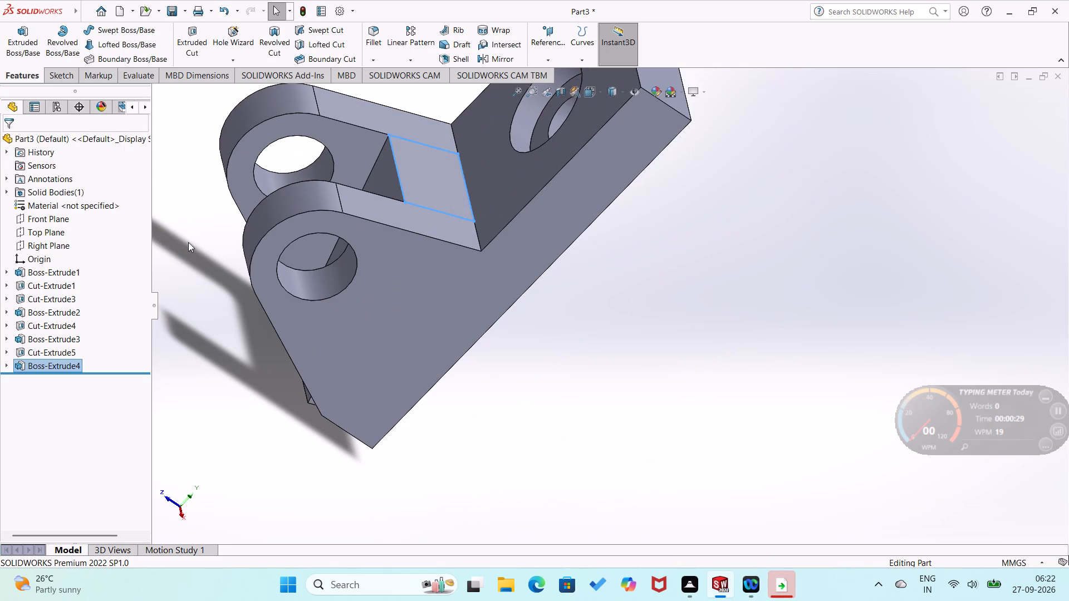
{"action": "middle_click_drag", "start_coordinate": [197, 309], "coordinate": [317, 364]}
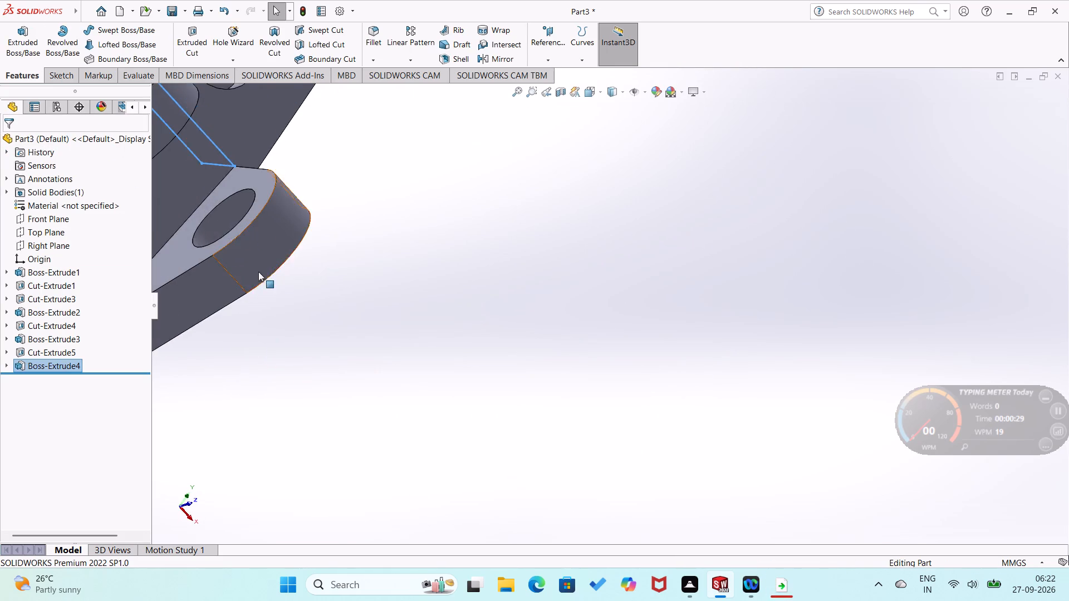
{"action": "scroll", "coordinate": [258, 272], "scroll_direction": "up", "scroll_amount": 3}
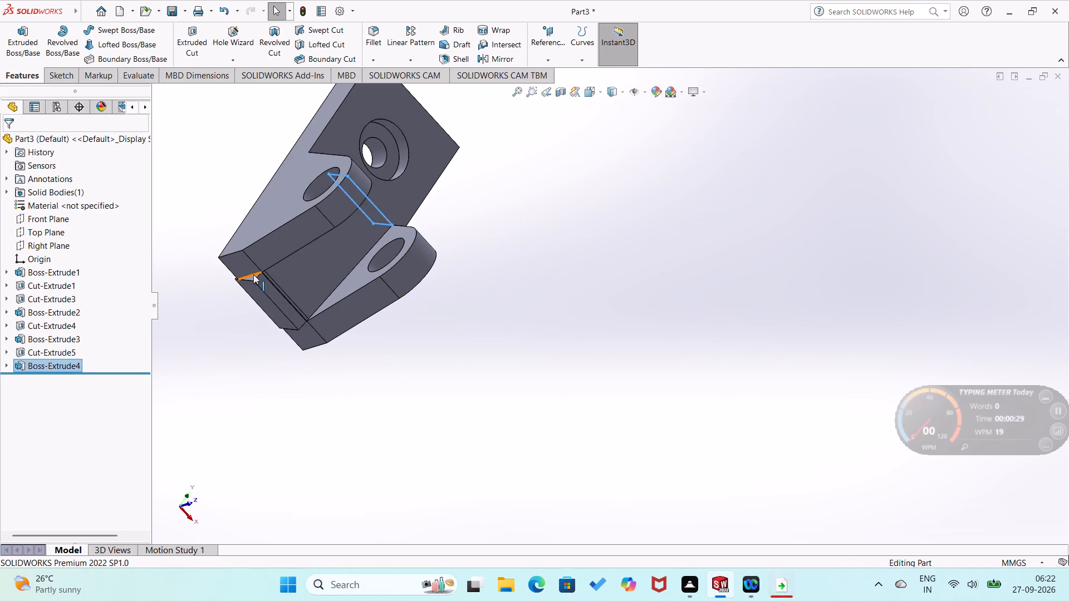
{"action": "left_click", "coordinate": [253, 274]}
{"action": "right_click", "coordinate": [245, 226]}
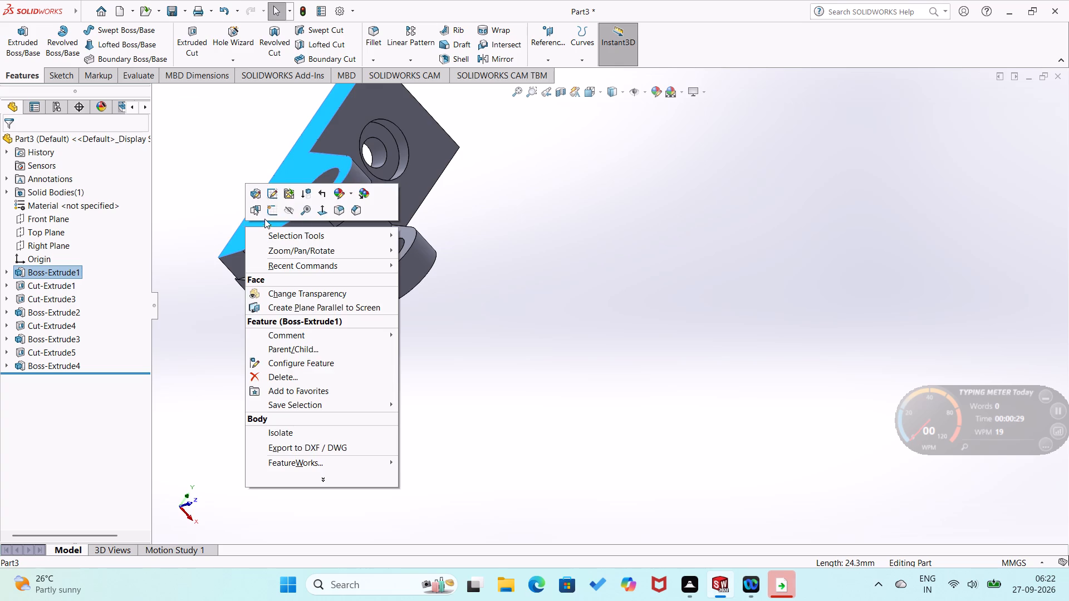
{"action": "left_click", "coordinate": [272, 213]}
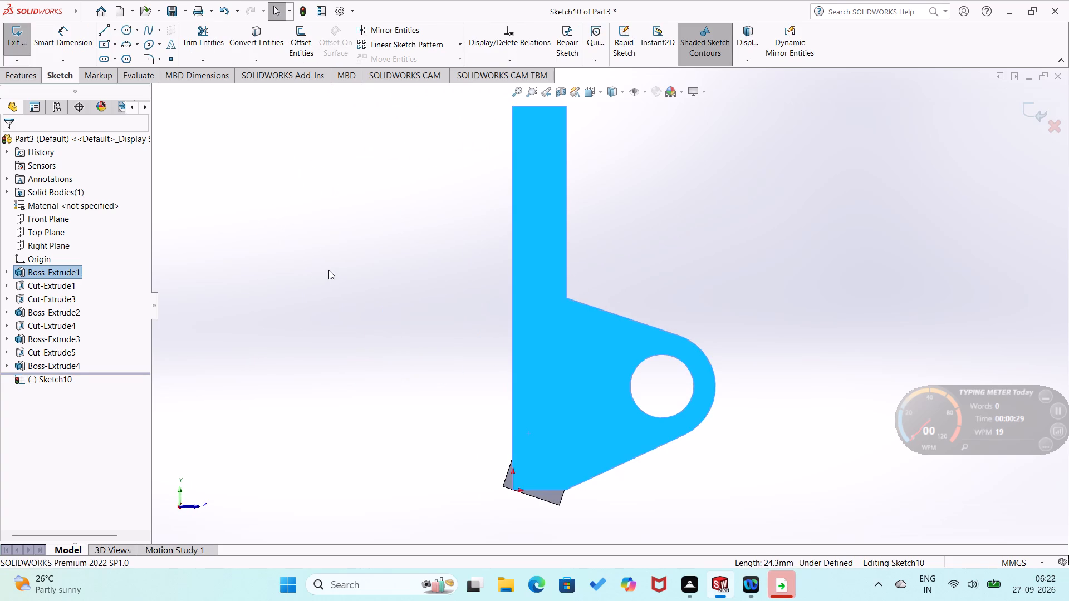
Sketch a closed triangle of lines over the block corner protruding behind the plate, with sides about 15.3 mm and 14.5 mm from its upper vertex.
{"action": "right_click_drag", "start_coordinate": [328, 270], "coordinate": [238, 295]}
{"action": "scroll", "coordinate": [490, 470], "scroll_direction": "down", "scroll_amount": 5}
{"action": "scroll", "coordinate": [533, 453], "scroll_direction": "down", "scroll_amount": 3}
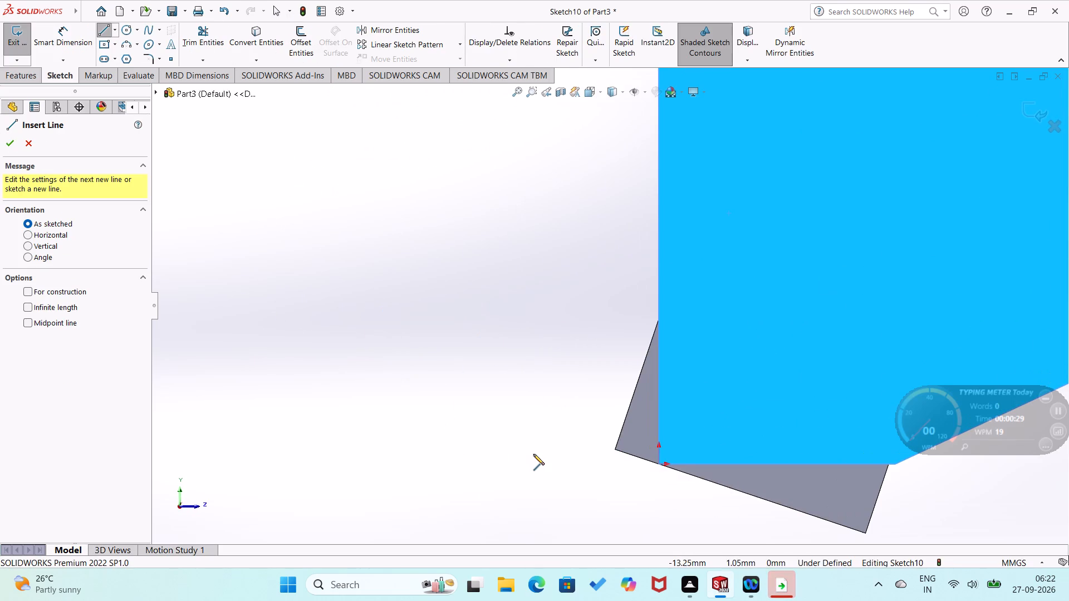
{"action": "left_click", "coordinate": [656, 320]}
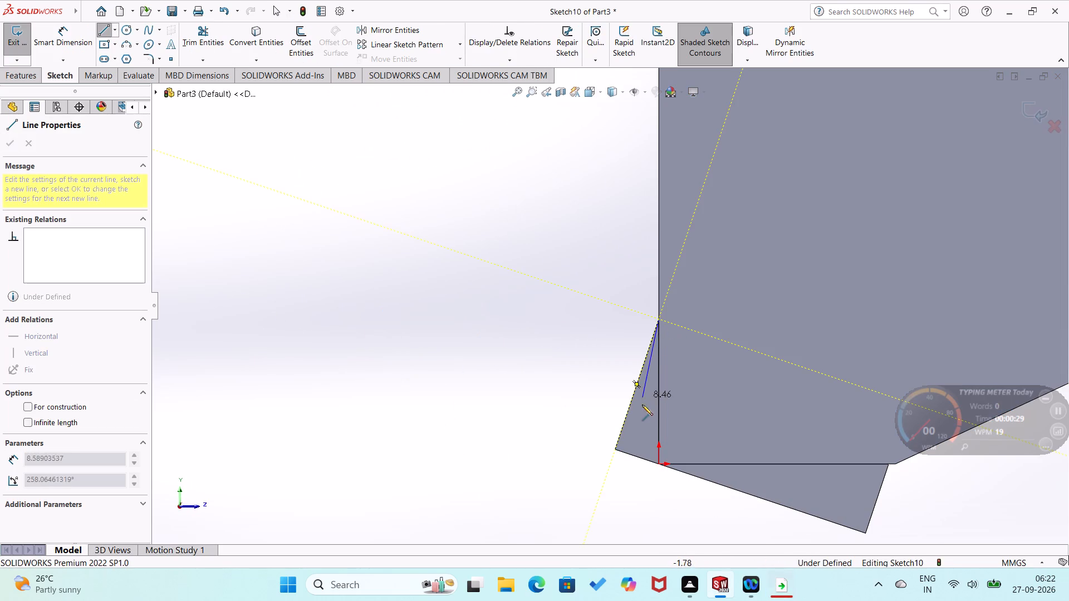
{"action": "left_click", "coordinate": [658, 462]}
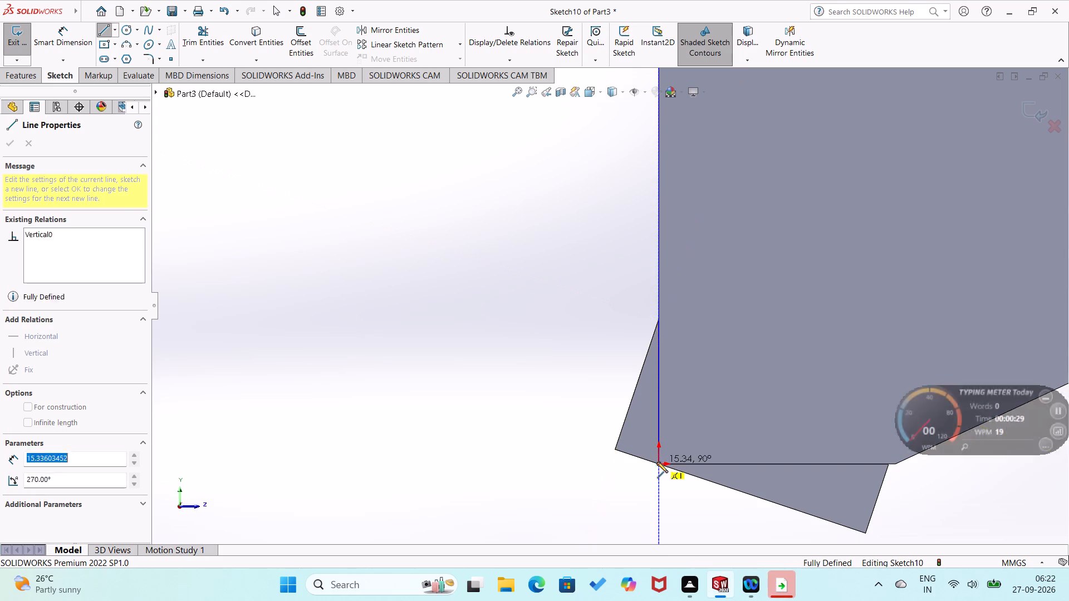
{"action": "left_click", "coordinate": [616, 448]}
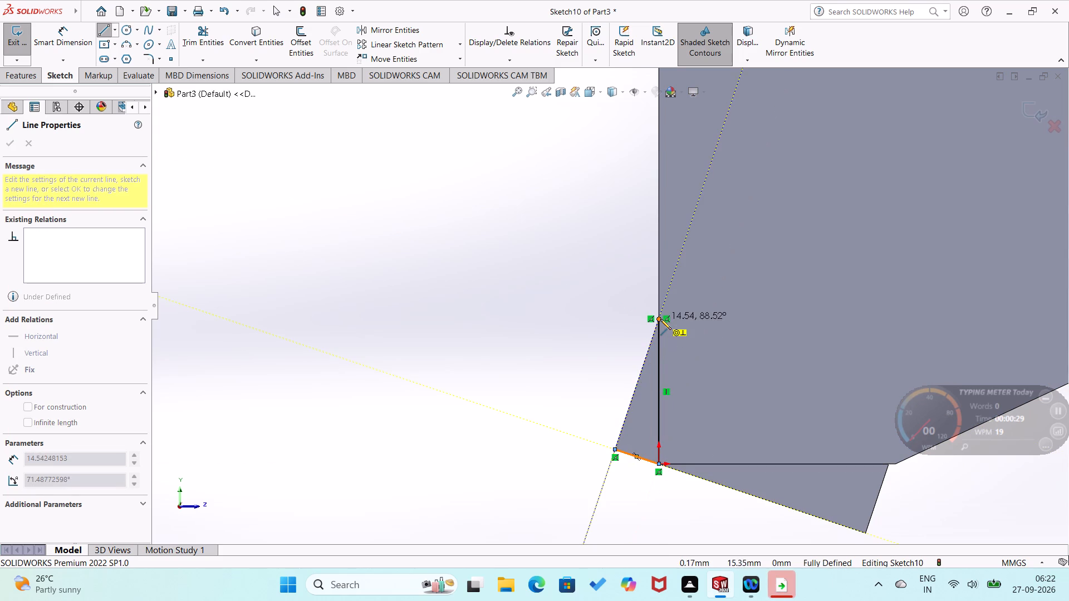
{"action": "left_click", "coordinate": [659, 319]}
{"action": "right_click_drag", "start_coordinate": [559, 397], "coordinate": [550, 289]}
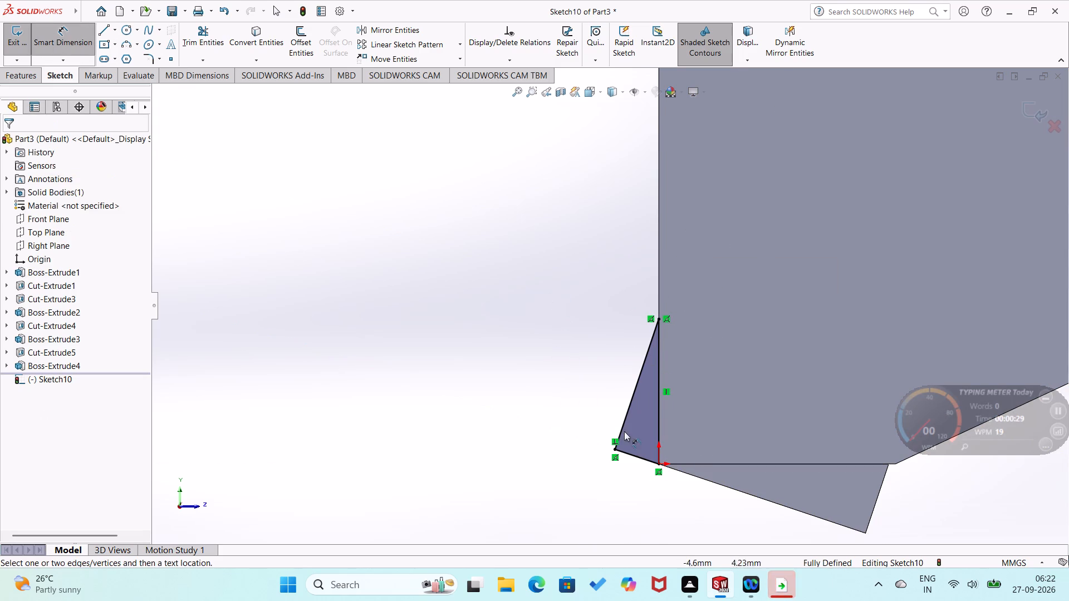
Sketch a closed triangle of lines over the block portion protruding below the plate's lower edge, with sides about 23, 7.7 and 24.3 mm.
{"action": "scroll", "coordinate": [715, 445], "scroll_direction": "down", "scroll_amount": 2}
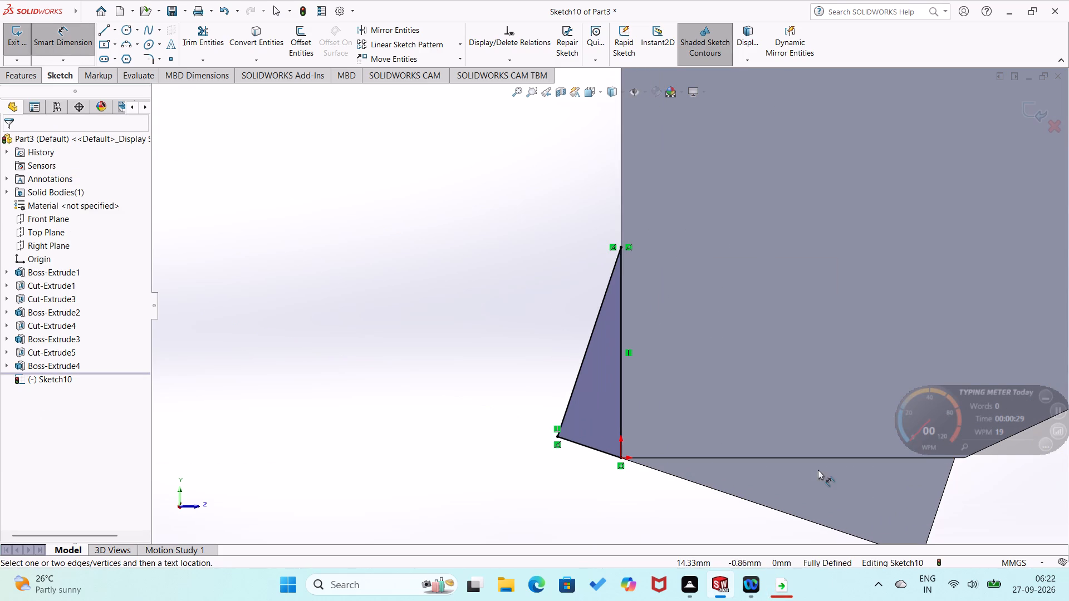
{"action": "scroll", "coordinate": [815, 455], "scroll_direction": "up", "scroll_amount": 2}
{"action": "scroll", "coordinate": [803, 437], "scroll_direction": "down", "scroll_amount": 3}
{"action": "right_click_drag", "start_coordinate": [580, 481], "coordinate": [411, 446]}
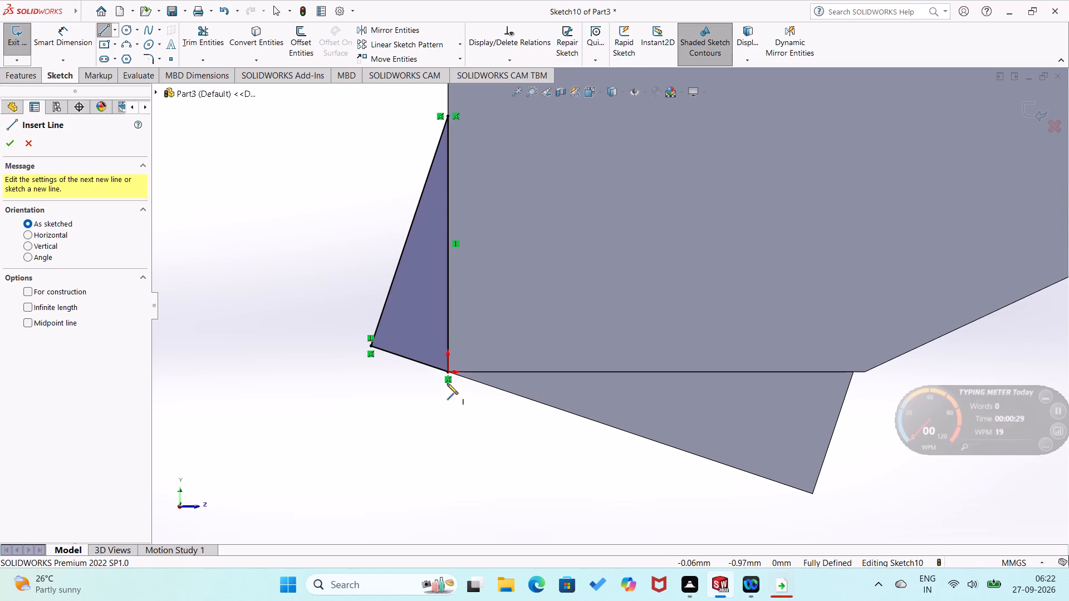
{"action": "left_click", "coordinate": [448, 373]}
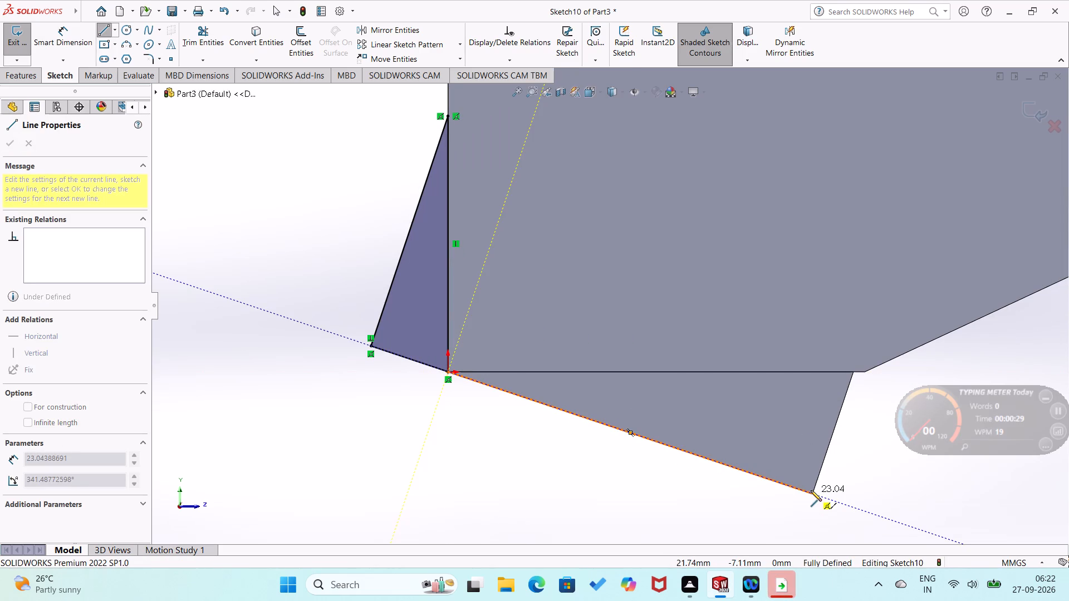
{"action": "left_click_drag", "start_coordinate": [813, 495], "coordinate": [815, 490]}
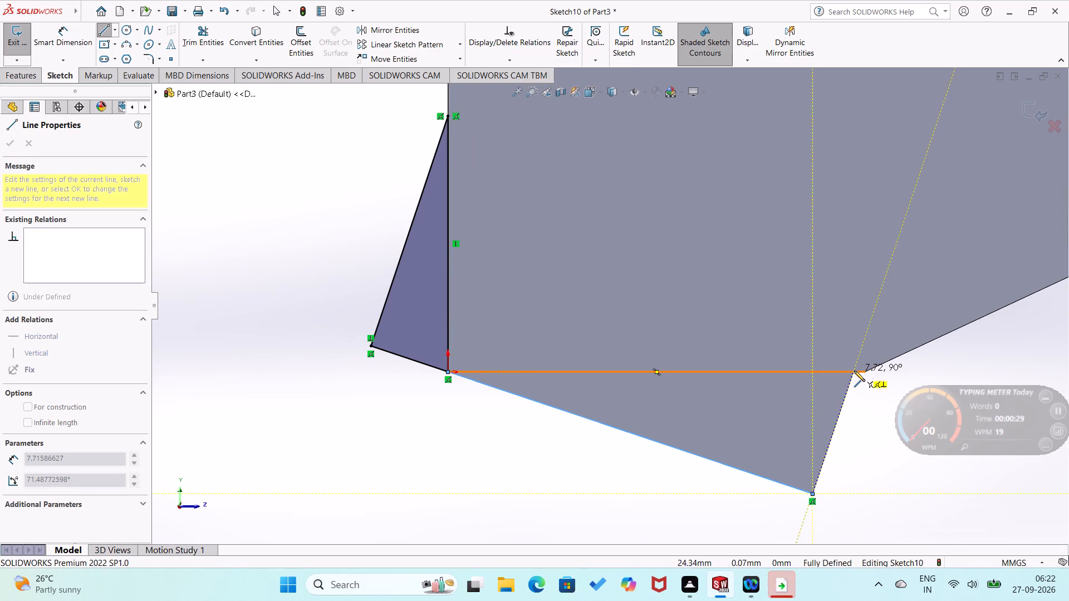
{"action": "left_click", "coordinate": [854, 371]}
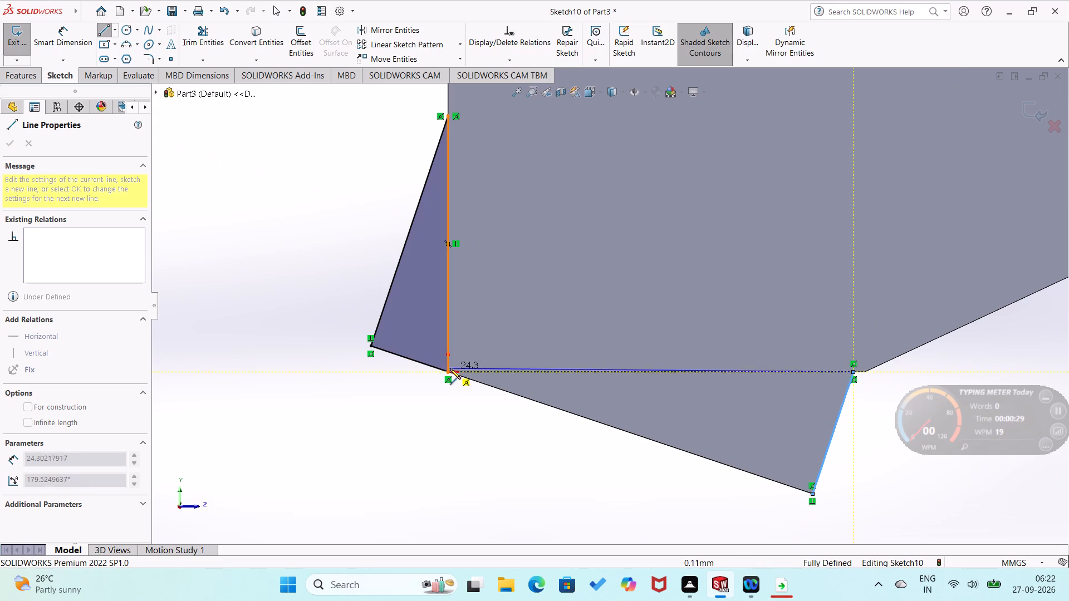
{"action": "left_click", "coordinate": [448, 371]}
{"action": "right_click_drag", "start_coordinate": [434, 426], "coordinate": [456, 270]}
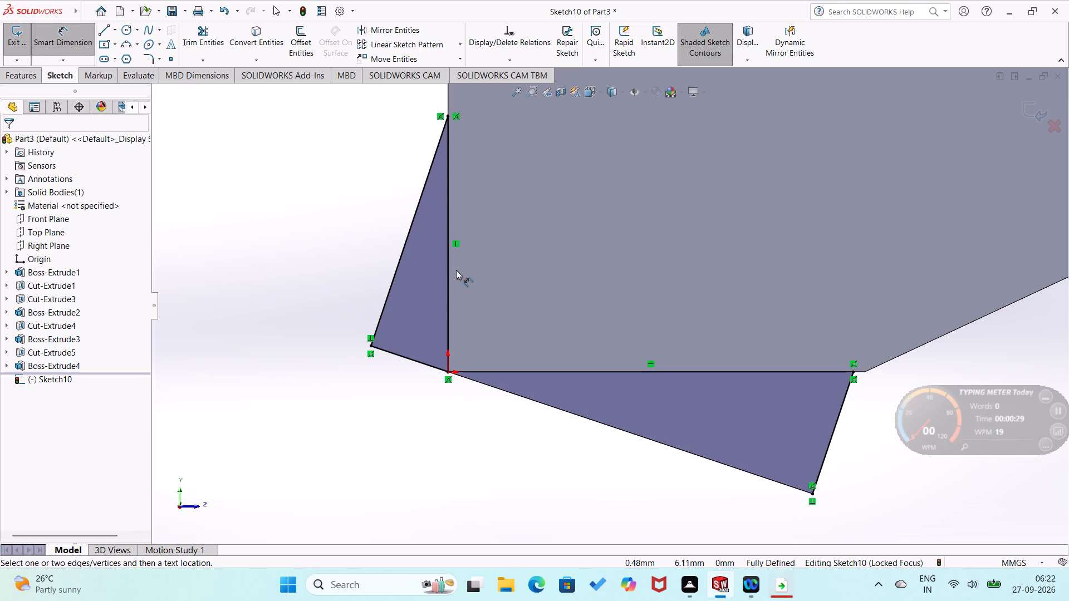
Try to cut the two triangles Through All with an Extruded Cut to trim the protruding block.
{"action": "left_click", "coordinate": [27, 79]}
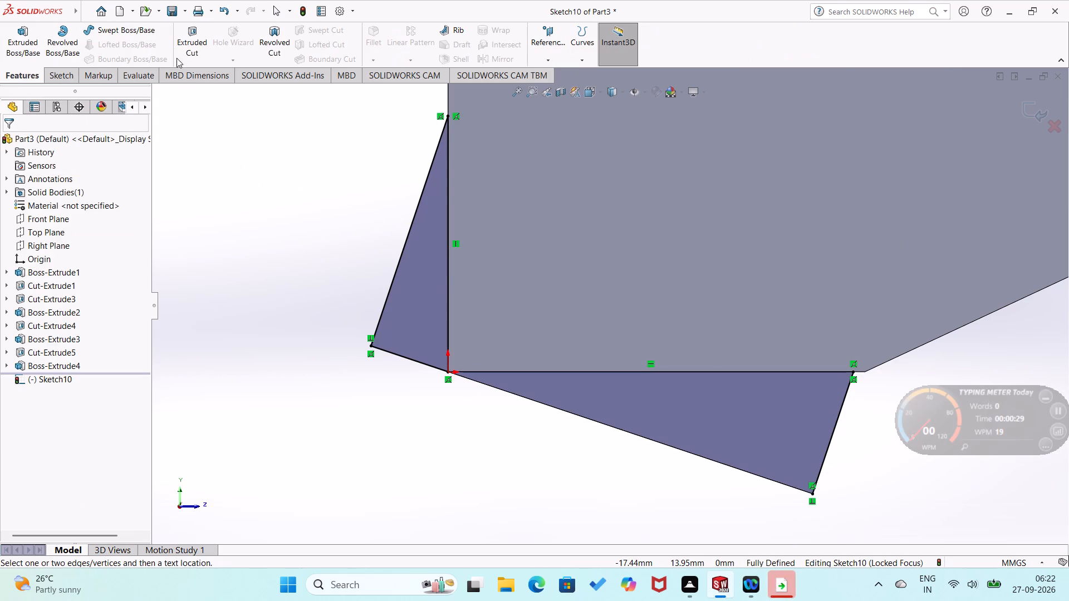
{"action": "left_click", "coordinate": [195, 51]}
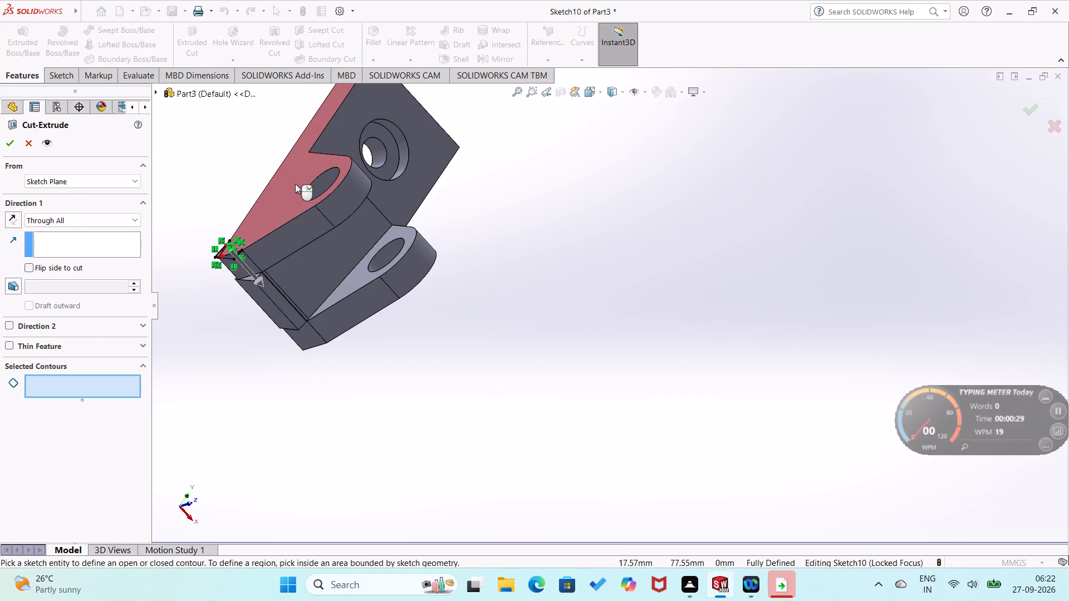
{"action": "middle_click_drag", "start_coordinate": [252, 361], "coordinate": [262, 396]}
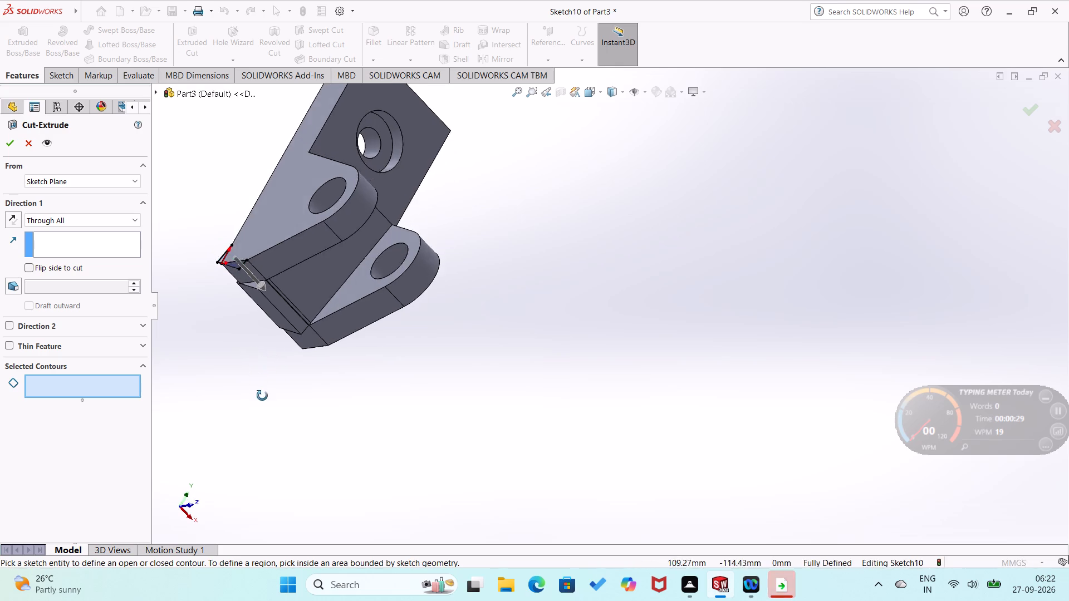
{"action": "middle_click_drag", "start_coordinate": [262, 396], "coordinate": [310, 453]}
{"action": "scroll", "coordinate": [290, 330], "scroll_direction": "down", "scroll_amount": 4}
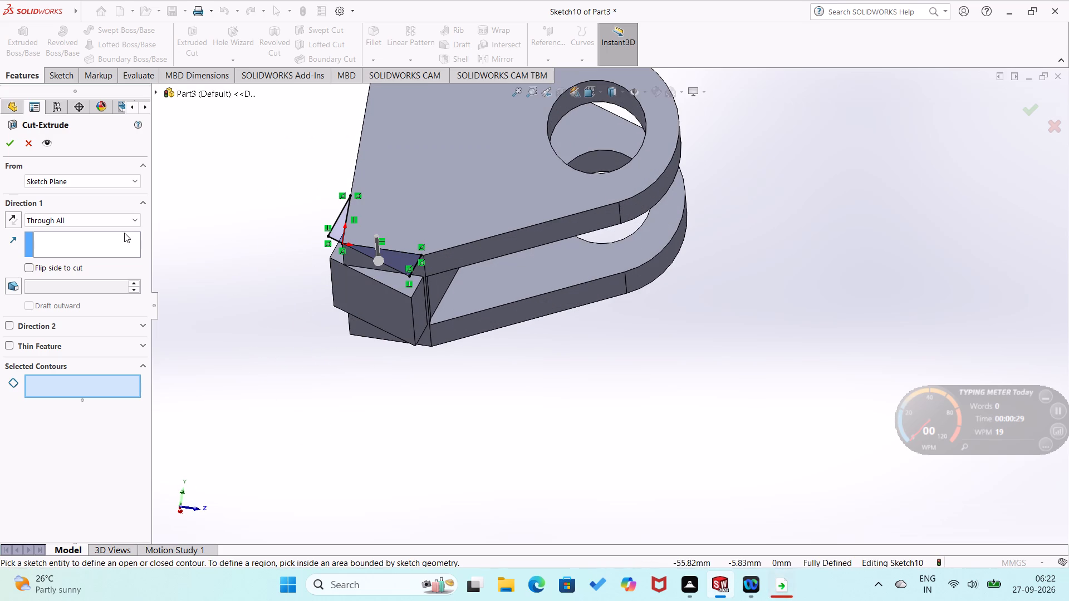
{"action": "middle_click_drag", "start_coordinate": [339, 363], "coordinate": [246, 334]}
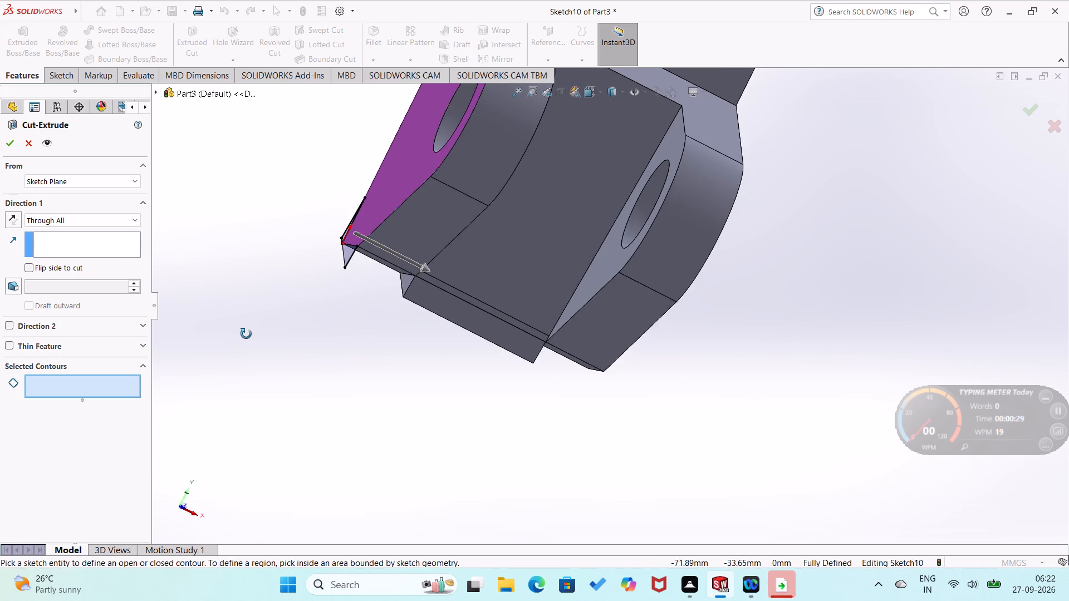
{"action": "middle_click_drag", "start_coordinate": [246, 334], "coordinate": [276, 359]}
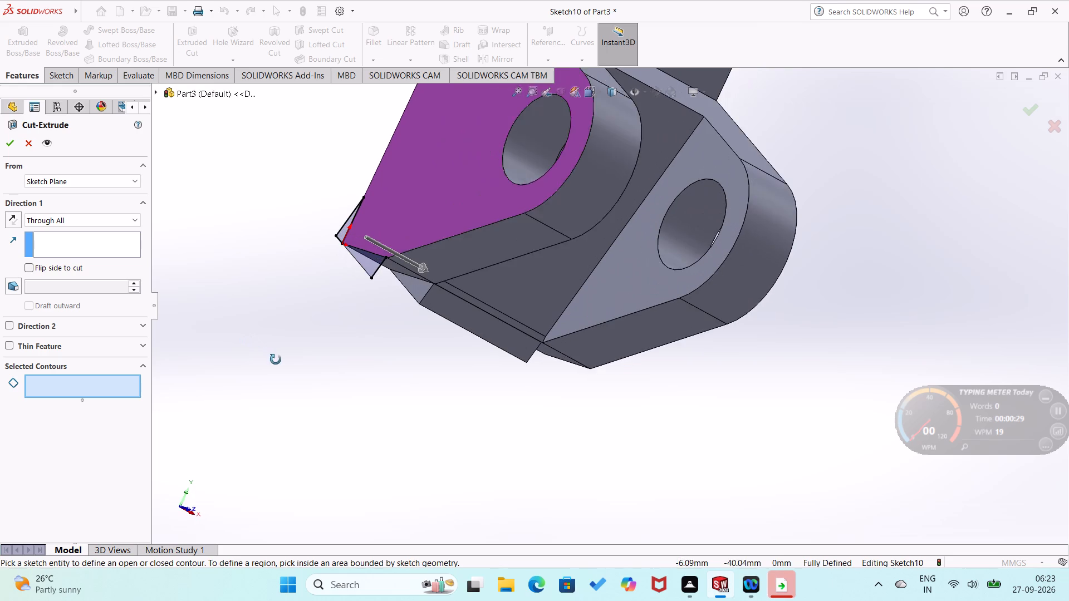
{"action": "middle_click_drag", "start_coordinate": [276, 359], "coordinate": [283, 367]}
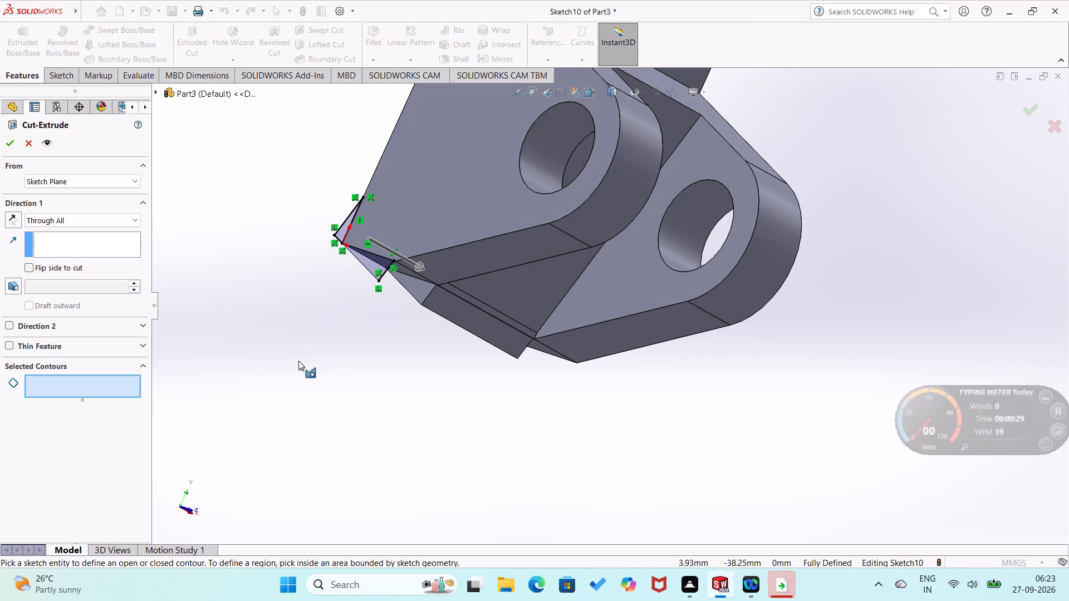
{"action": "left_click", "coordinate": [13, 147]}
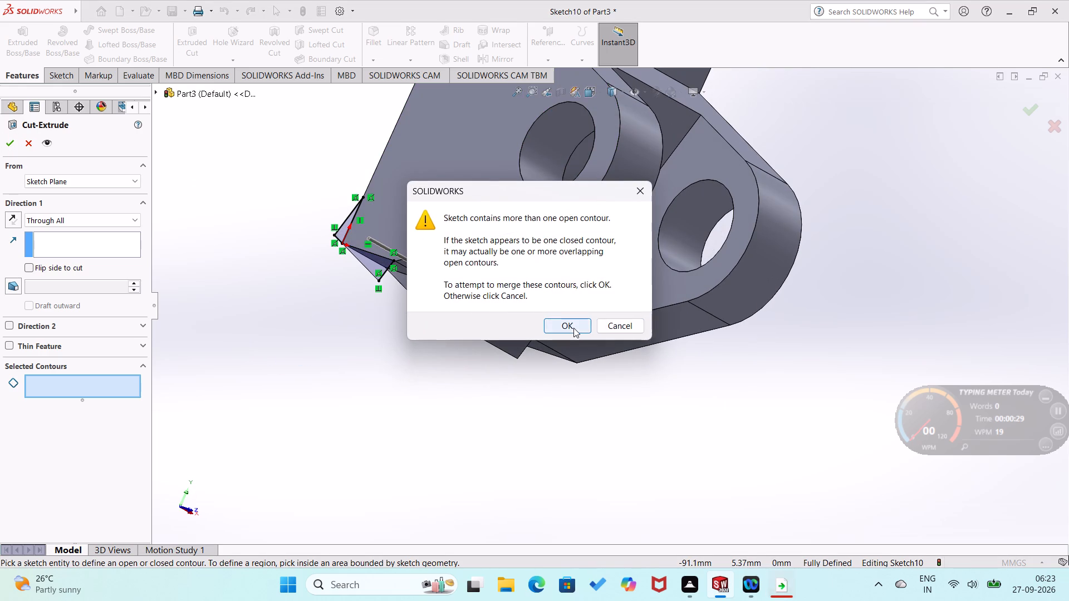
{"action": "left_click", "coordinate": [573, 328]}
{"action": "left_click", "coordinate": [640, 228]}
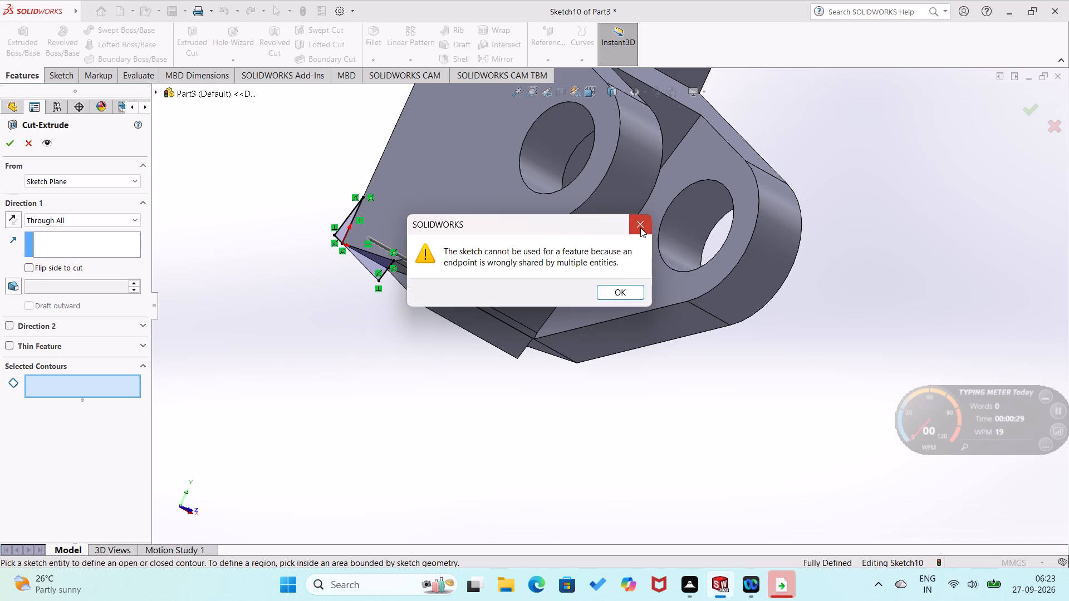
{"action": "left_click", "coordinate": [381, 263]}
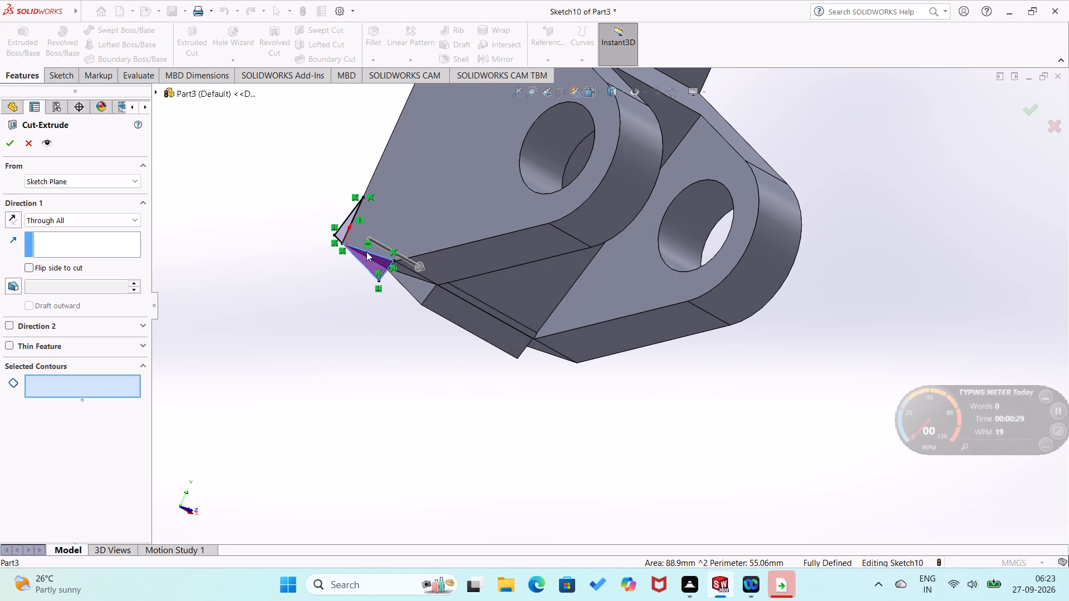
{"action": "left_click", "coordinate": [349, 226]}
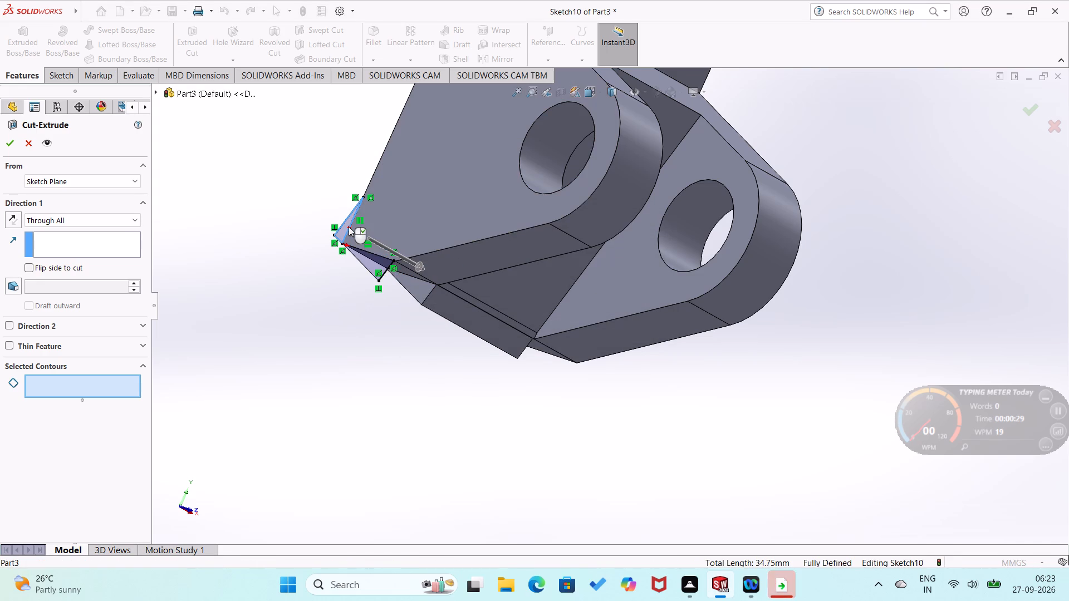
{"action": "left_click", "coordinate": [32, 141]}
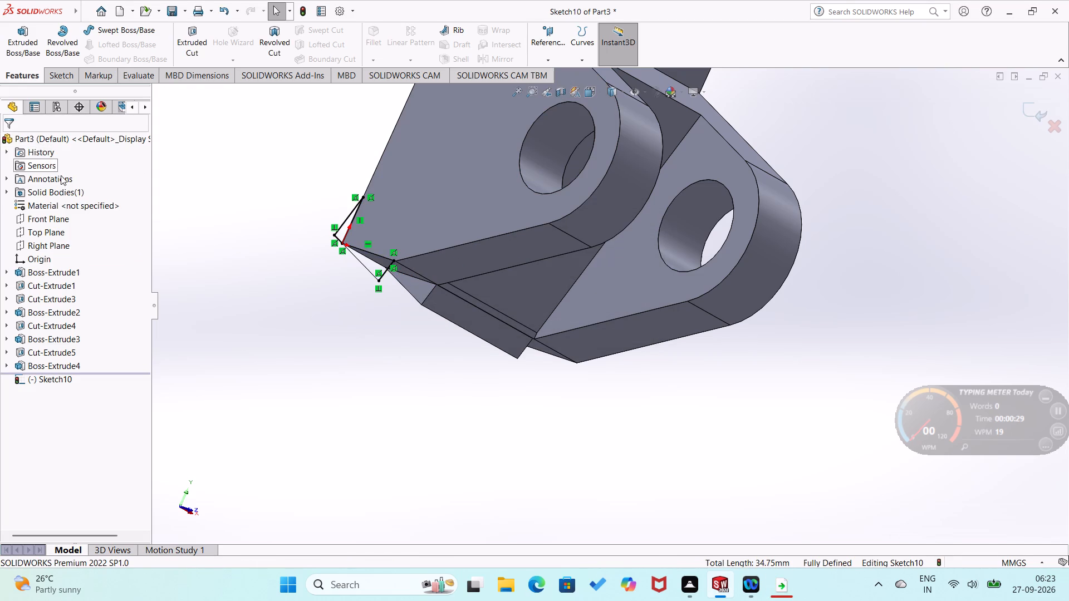
Undo the cut attempt's triangle lines until the sketch on the outer side face is empty, and close that sketch.
{"action": "key", "text": "ctrl+z"}
{"action": "key", "text": "ctrl+z"}
{"action": "key", "text": "ctrl+z"}
{"action": "key", "text": "ctrl+z"}
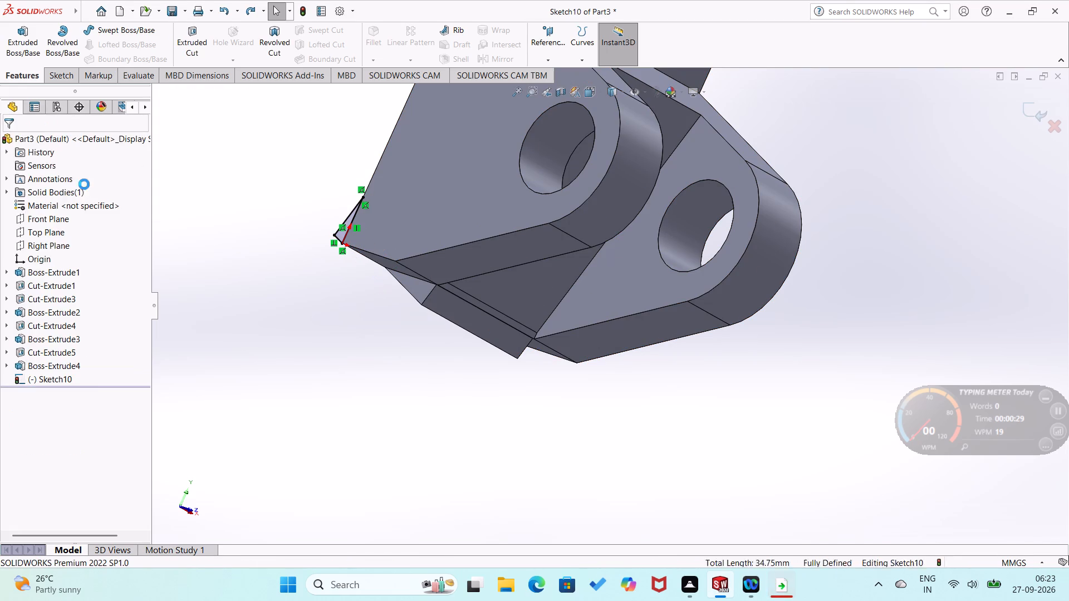
{"action": "key", "text": "ctrl+z"}
{"action": "key", "text": "ctrl+z"}
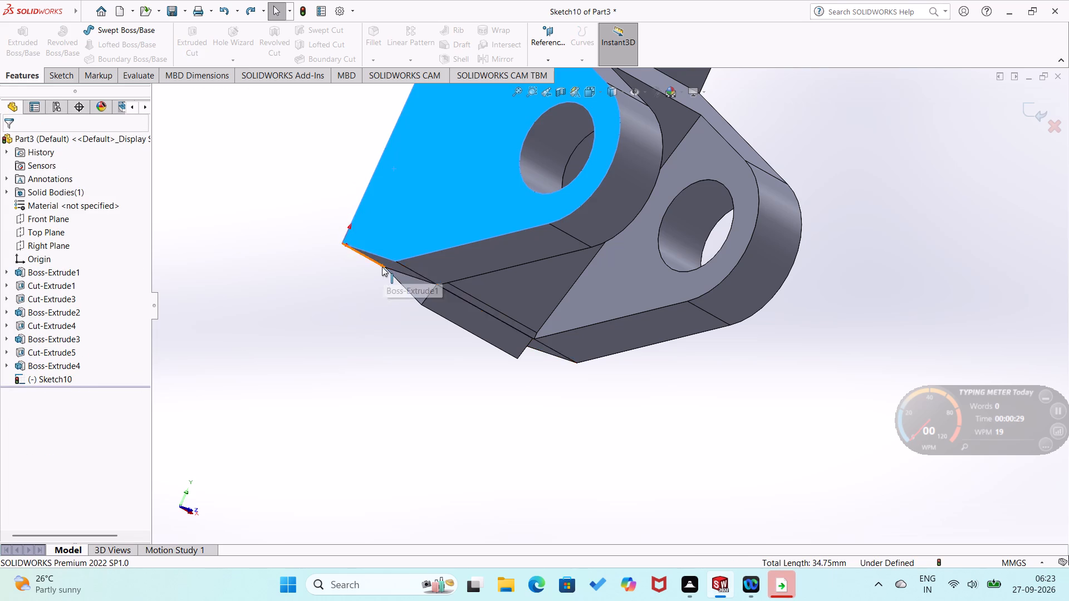
{"action": "left_click", "coordinate": [63, 75]}
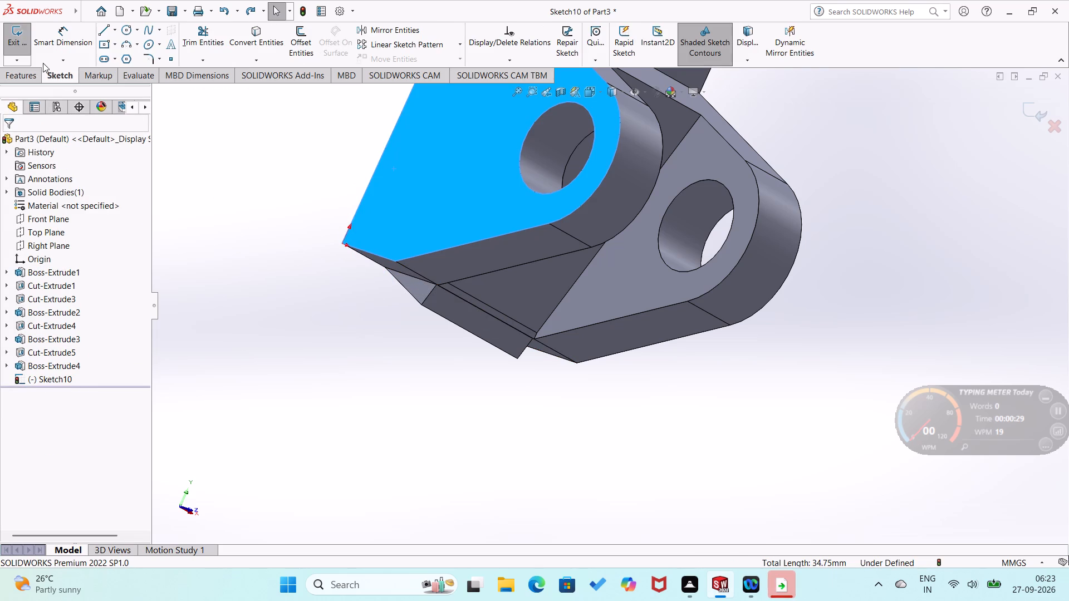
{"action": "left_click", "coordinate": [14, 45]}
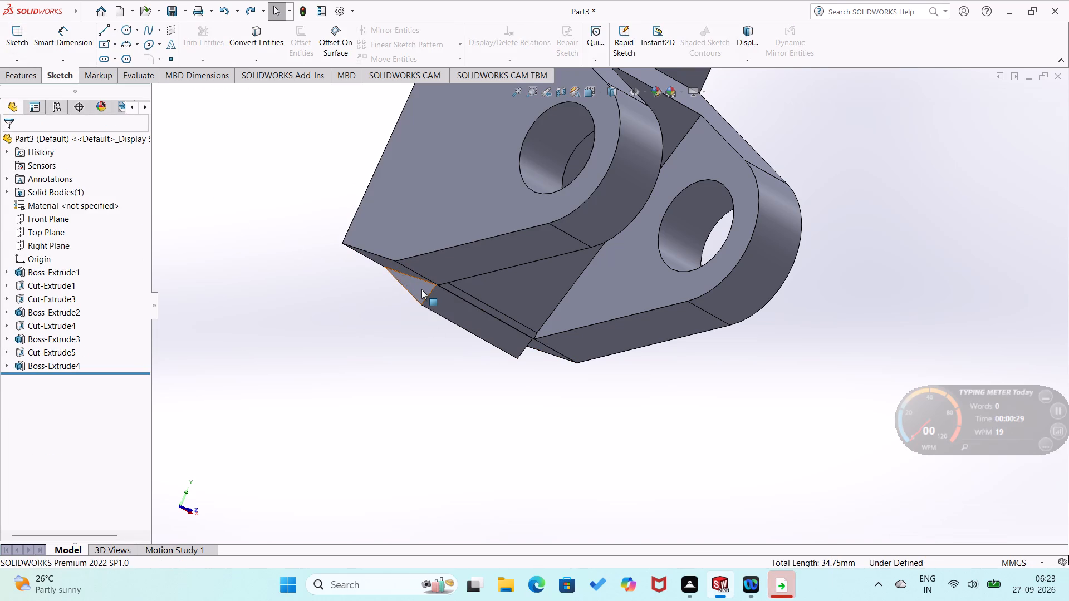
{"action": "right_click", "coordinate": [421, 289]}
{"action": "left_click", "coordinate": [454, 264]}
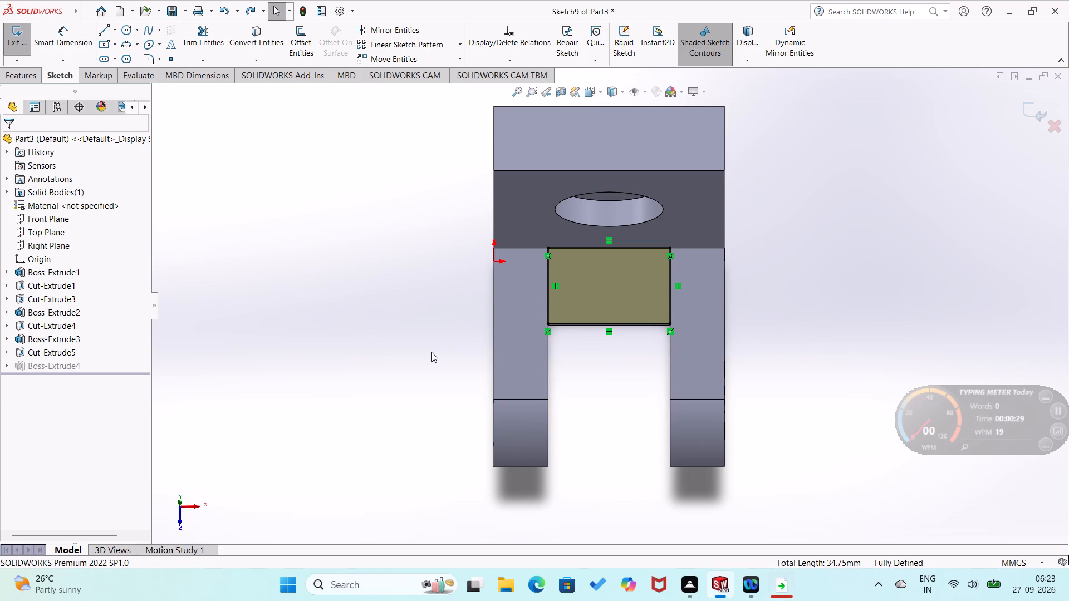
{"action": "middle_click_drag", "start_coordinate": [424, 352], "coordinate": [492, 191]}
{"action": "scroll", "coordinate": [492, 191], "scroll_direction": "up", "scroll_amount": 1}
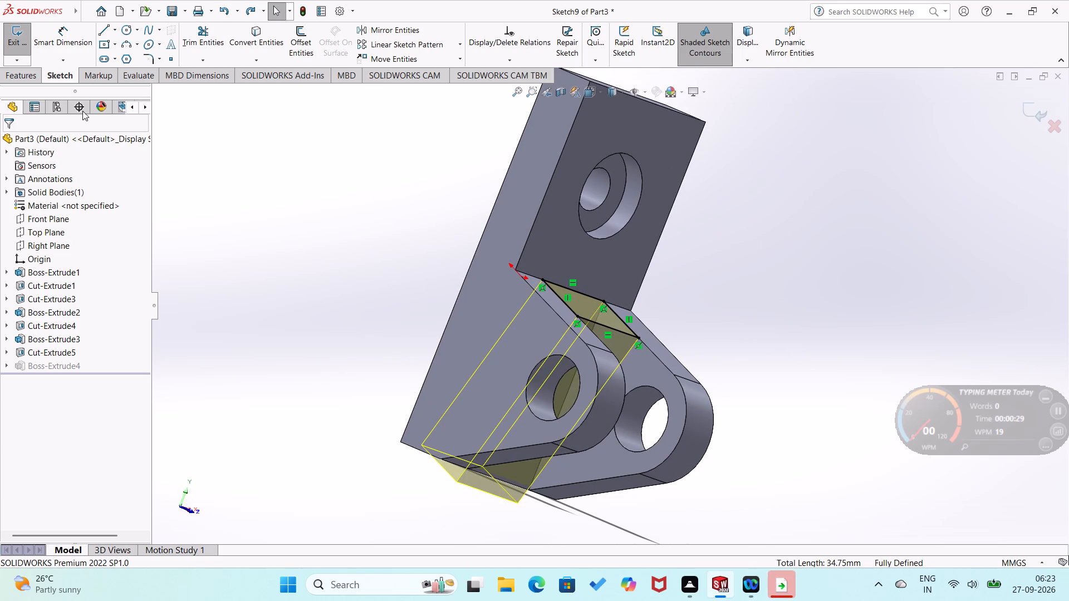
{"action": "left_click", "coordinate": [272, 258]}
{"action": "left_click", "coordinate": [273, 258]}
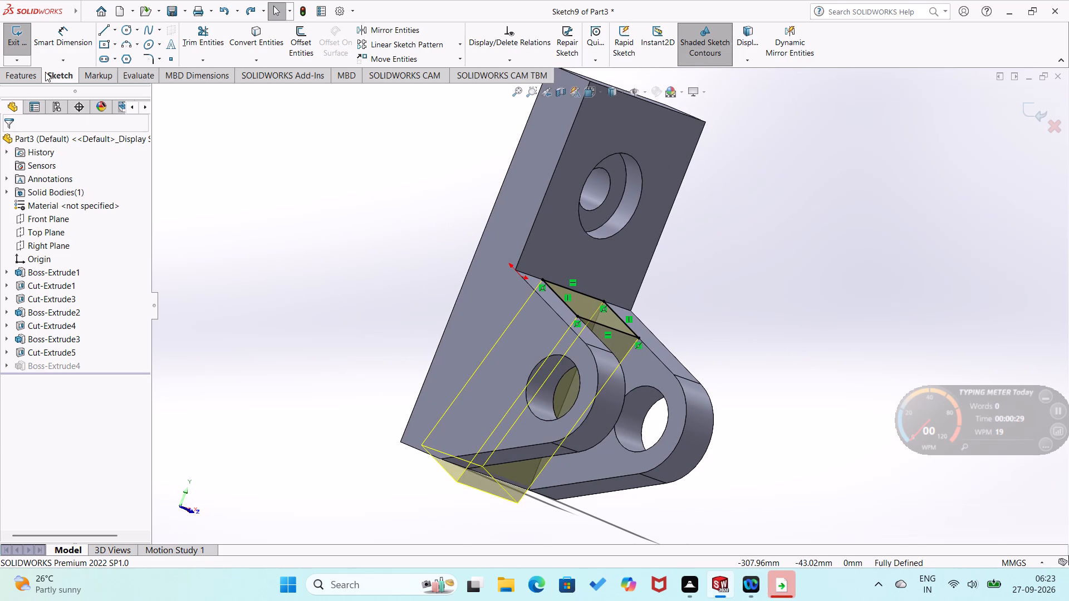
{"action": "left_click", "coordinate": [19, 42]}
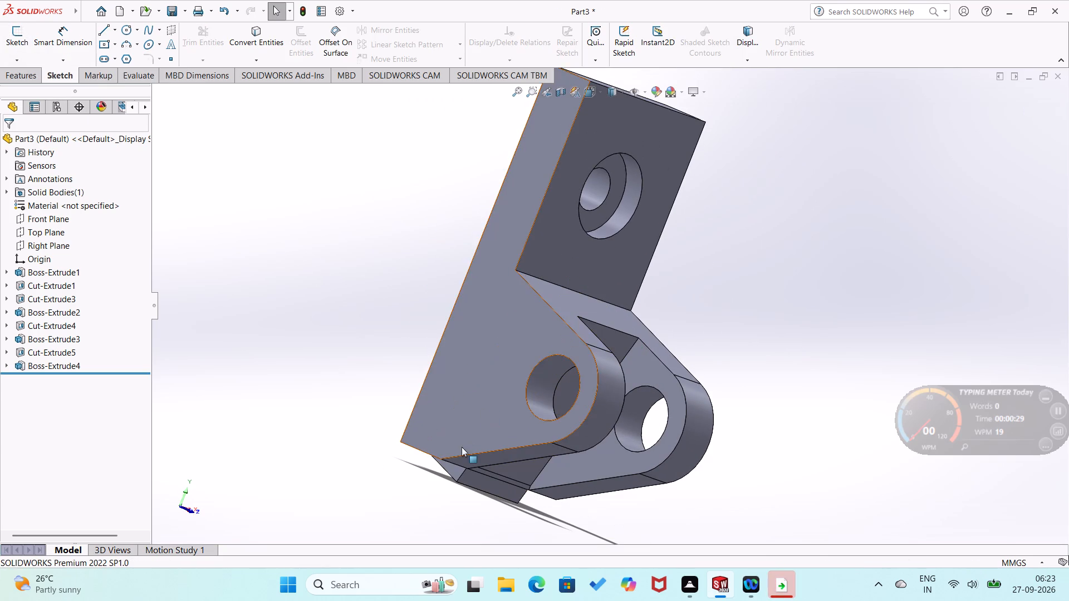
Start a sketch on the side face of the connecting block where it protrudes below the plate.
{"action": "scroll", "coordinate": [457, 449], "scroll_direction": "down", "scroll_amount": 6}
{"action": "right_click", "coordinate": [519, 437]}
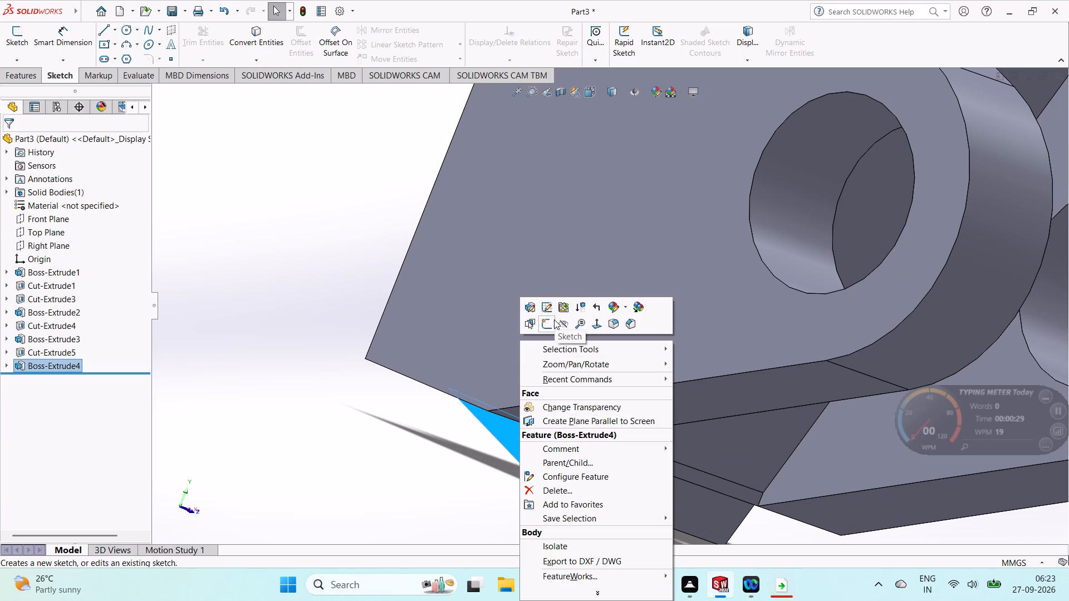
{"action": "left_click", "coordinate": [550, 321]}
Sketch a closed triangle over the block portion below the plate's lower edge, with sides about 23 mm and 7.5 mm from its lowest corner.
{"action": "scroll", "coordinate": [472, 414], "scroll_direction": "down", "scroll_amount": 4}
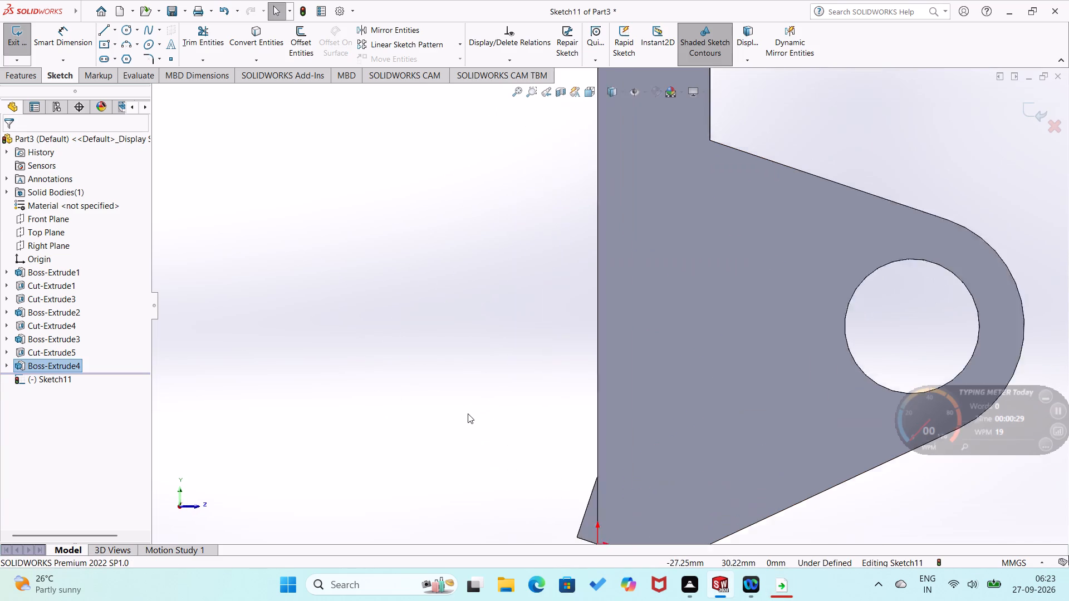
{"action": "scroll", "coordinate": [468, 413], "scroll_direction": "down", "scroll_amount": 1}
{"action": "scroll", "coordinate": [573, 469], "scroll_direction": "down", "scroll_amount": 2}
{"action": "scroll", "coordinate": [644, 460], "scroll_direction": "up", "scroll_amount": 4}
{"action": "scroll", "coordinate": [651, 447], "scroll_direction": "down", "scroll_amount": 3}
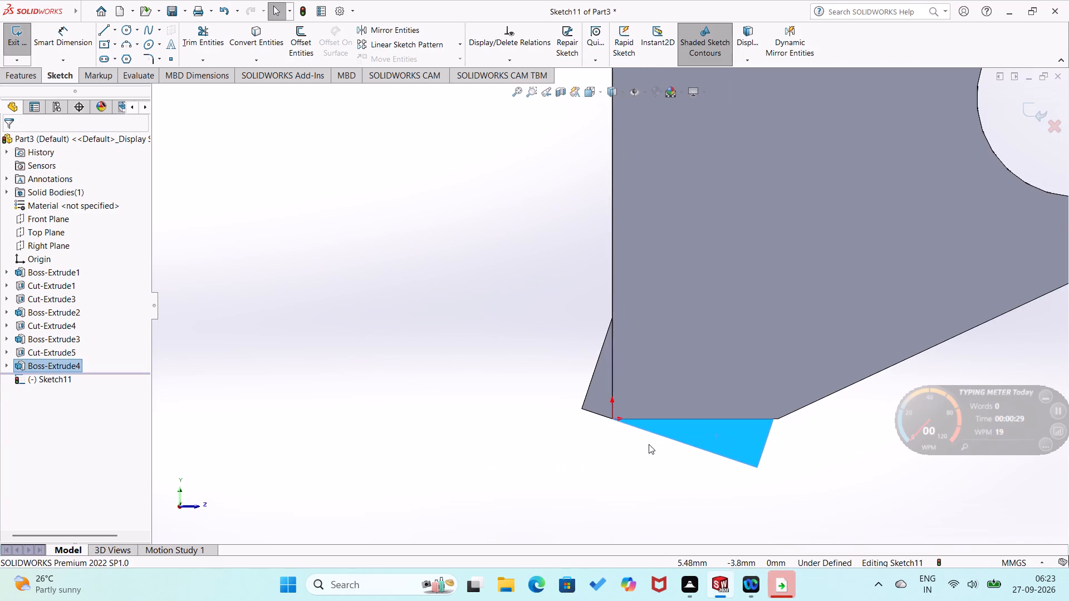
{"action": "scroll", "coordinate": [649, 442], "scroll_direction": "down", "scroll_amount": 5}
{"action": "right_click_drag", "start_coordinate": [608, 437], "coordinate": [533, 431]}
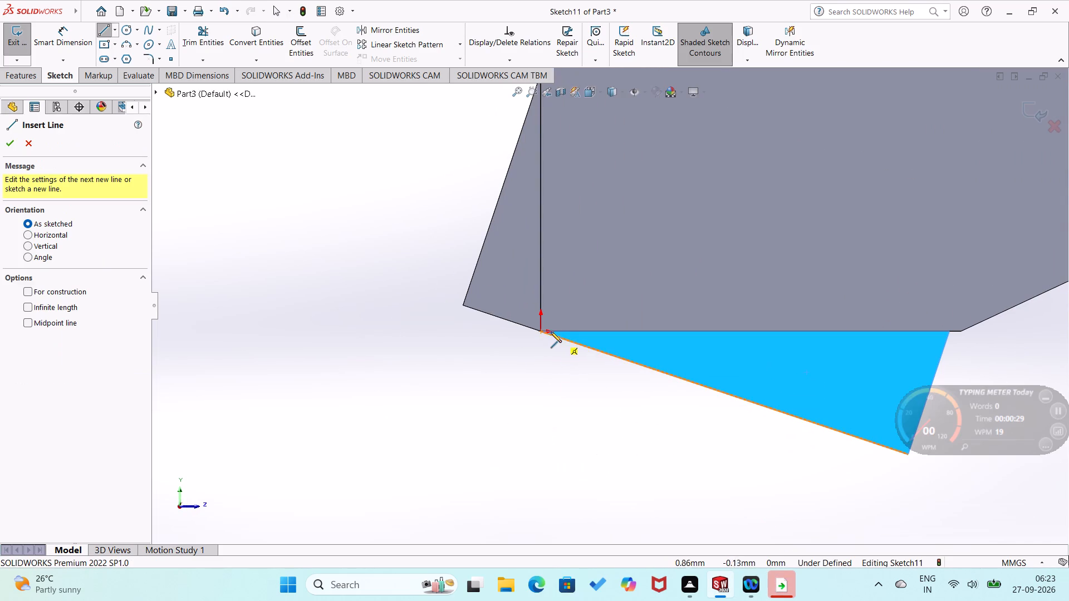
{"action": "left_click", "coordinate": [540, 332]}
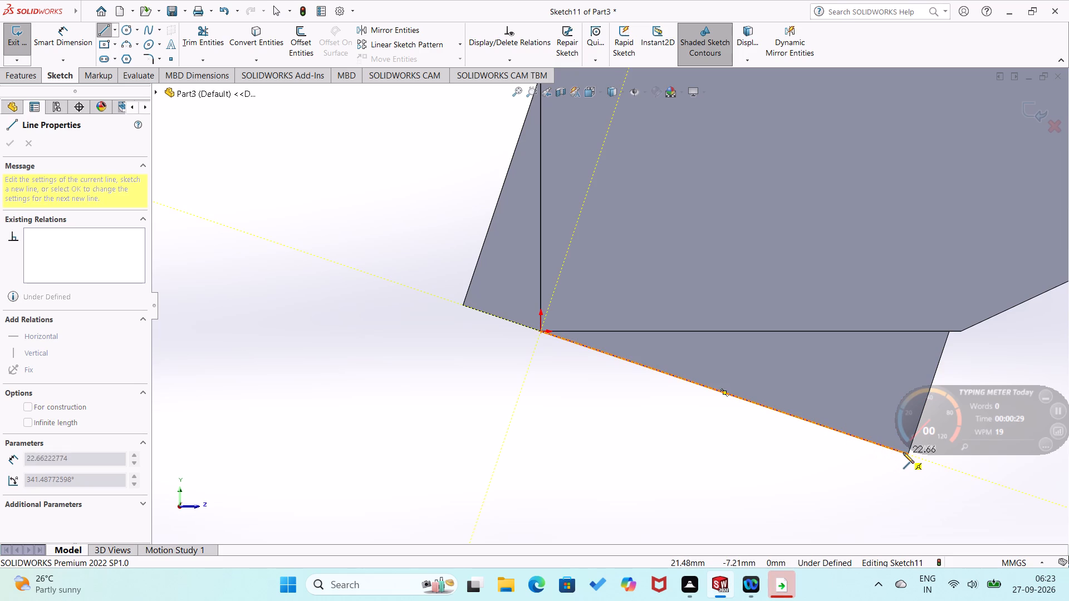
{"action": "left_click_drag", "start_coordinate": [910, 456], "coordinate": [909, 449]}
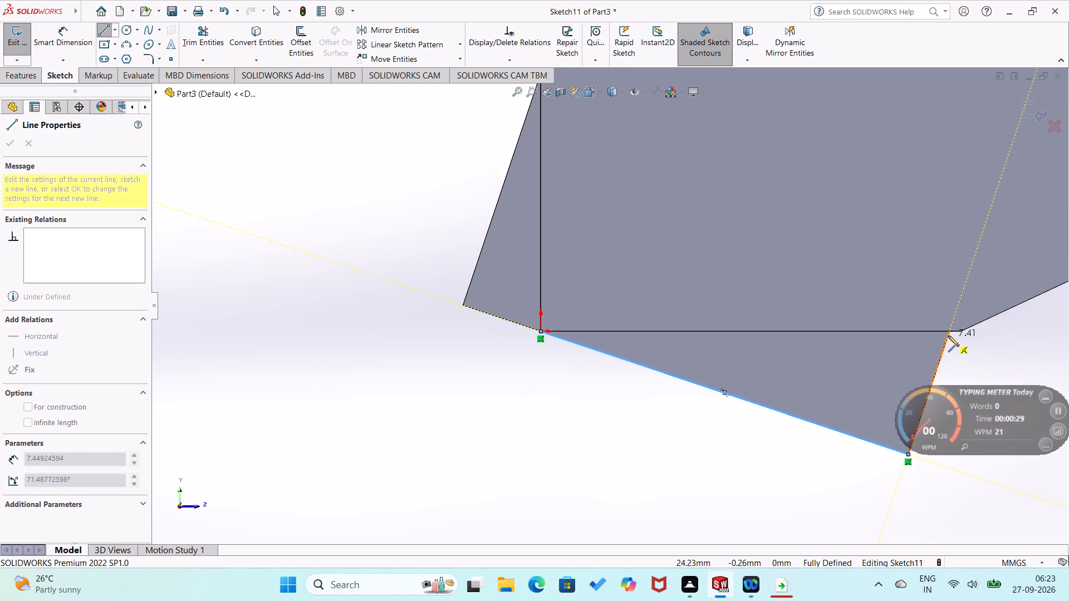
{"action": "left_click", "coordinate": [949, 331]}
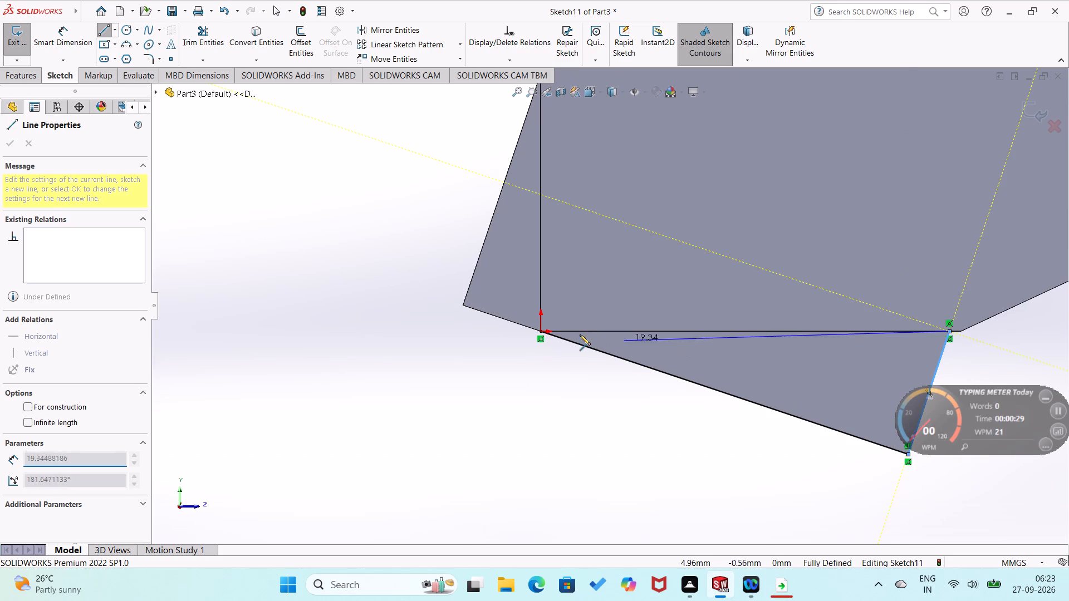
{"action": "left_click", "coordinate": [539, 331]}
{"action": "right_click_drag", "start_coordinate": [492, 388], "coordinate": [496, 267]}
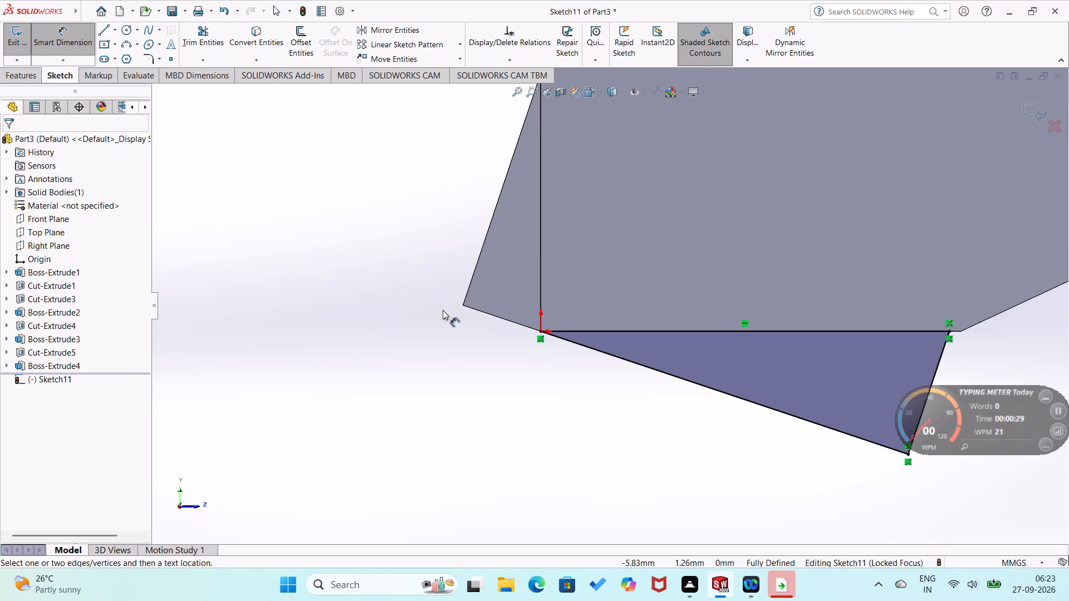
Sketch a closed triangle from the origin over the block corner behind the plate, with a side about 4.9 mm and a vertical side about 15.2 mm.
{"action": "right_click_drag", "start_coordinate": [443, 310], "coordinate": [342, 354]}
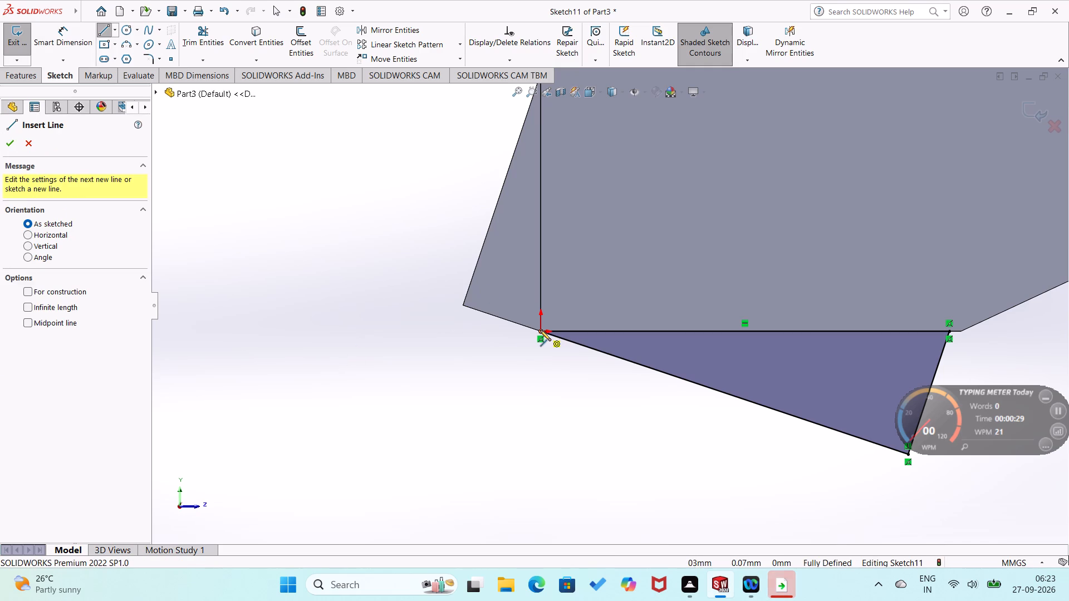
{"action": "left_click", "coordinate": [538, 332]}
{"action": "left_click", "coordinate": [462, 305]}
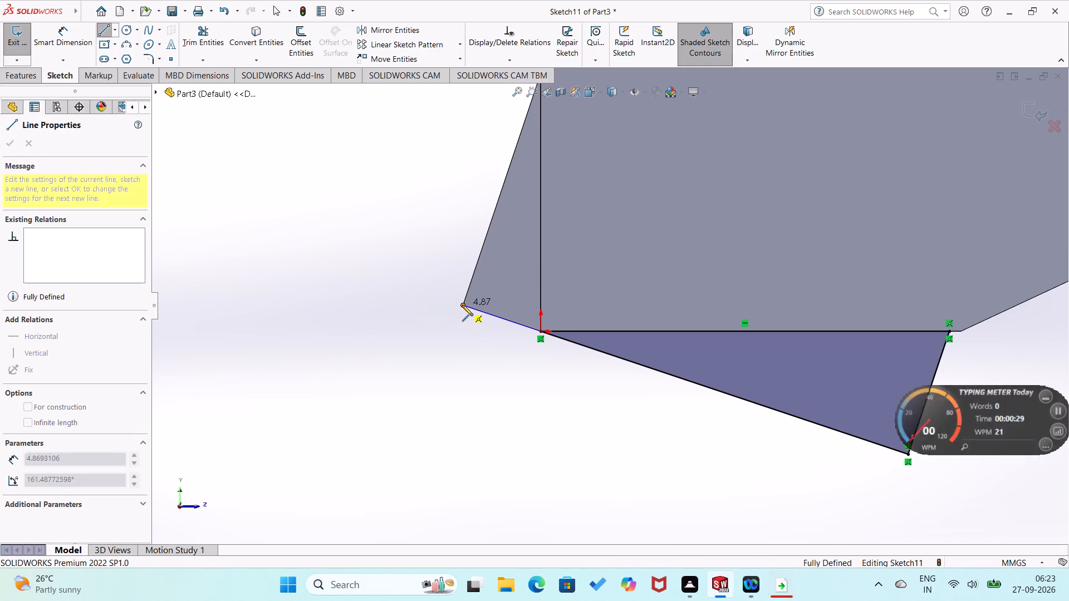
{"action": "scroll", "coordinate": [499, 203], "scroll_direction": "up", "scroll_amount": 2}
{"action": "scroll", "coordinate": [534, 166], "scroll_direction": "down", "scroll_amount": 2}
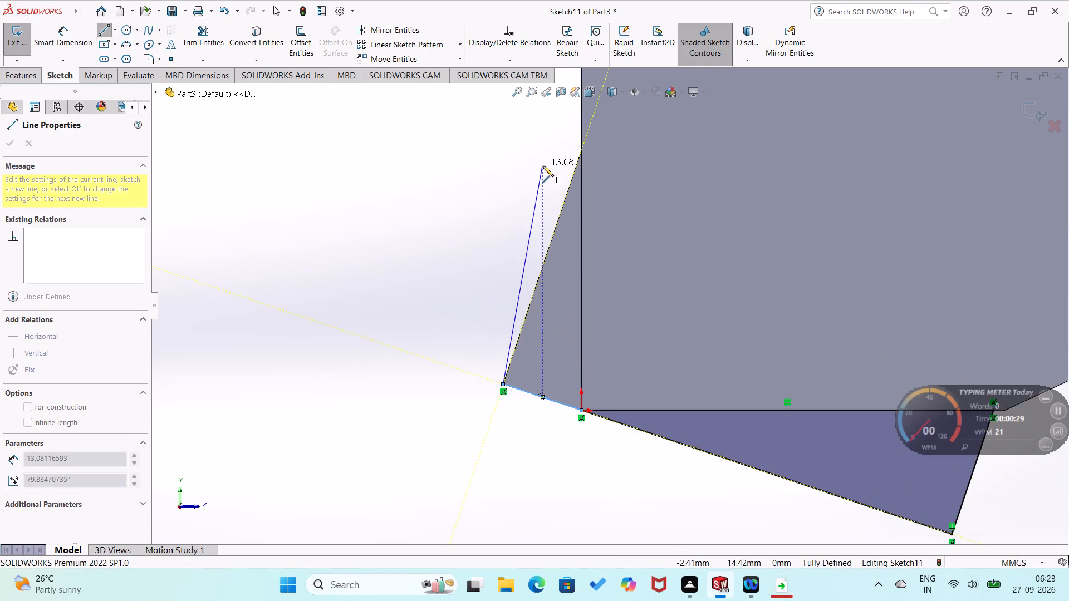
{"action": "scroll", "coordinate": [543, 166], "scroll_direction": "down", "scroll_amount": 2}
{"action": "left_click", "coordinate": [607, 159]}
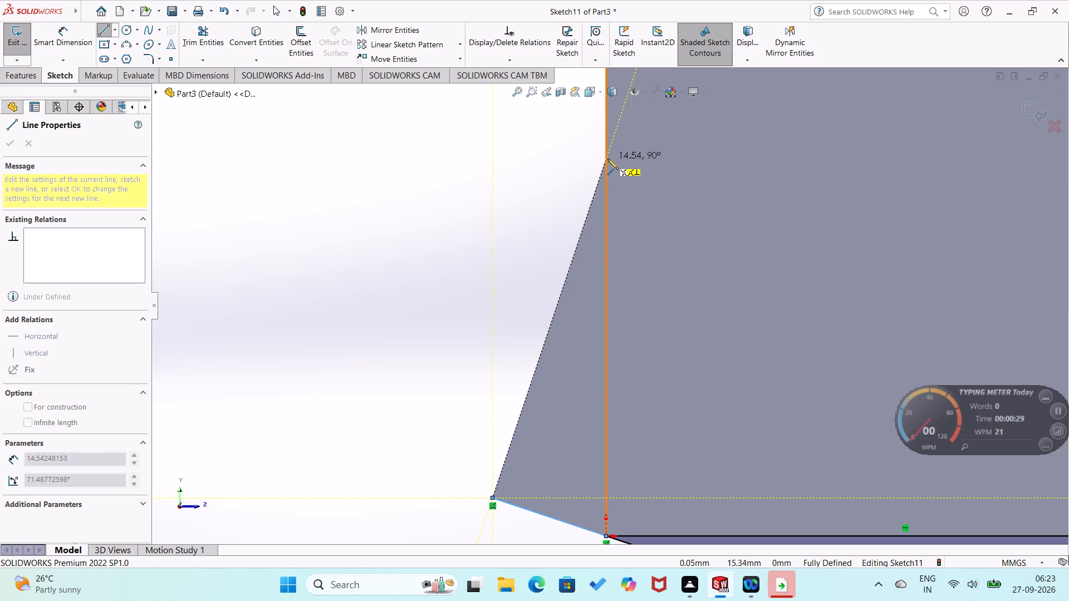
{"action": "left_click", "coordinate": [606, 535]}
{"action": "right_click_drag", "start_coordinate": [473, 489], "coordinate": [453, 285]}
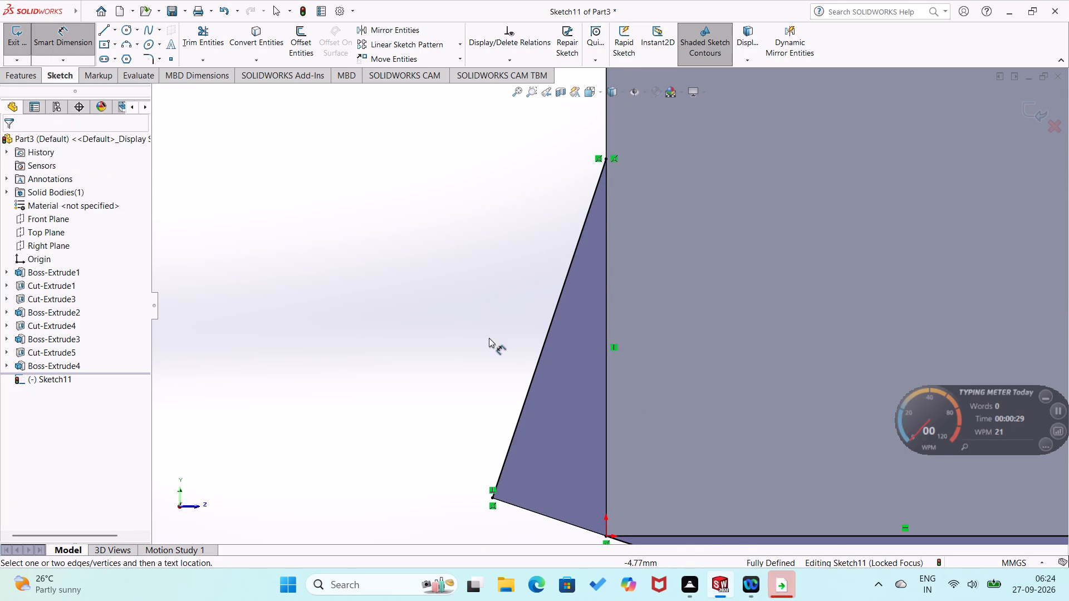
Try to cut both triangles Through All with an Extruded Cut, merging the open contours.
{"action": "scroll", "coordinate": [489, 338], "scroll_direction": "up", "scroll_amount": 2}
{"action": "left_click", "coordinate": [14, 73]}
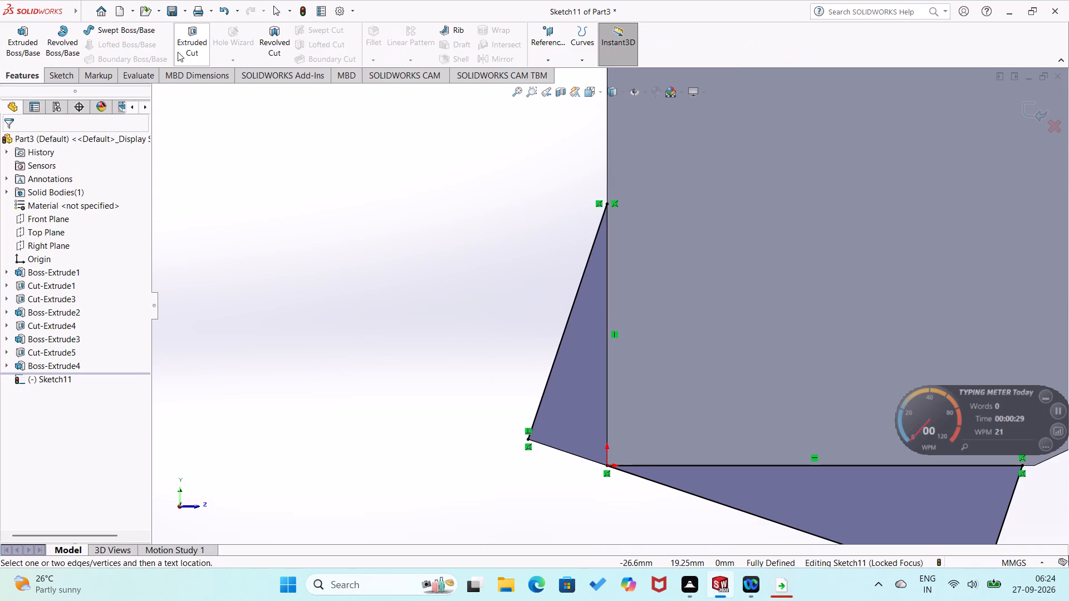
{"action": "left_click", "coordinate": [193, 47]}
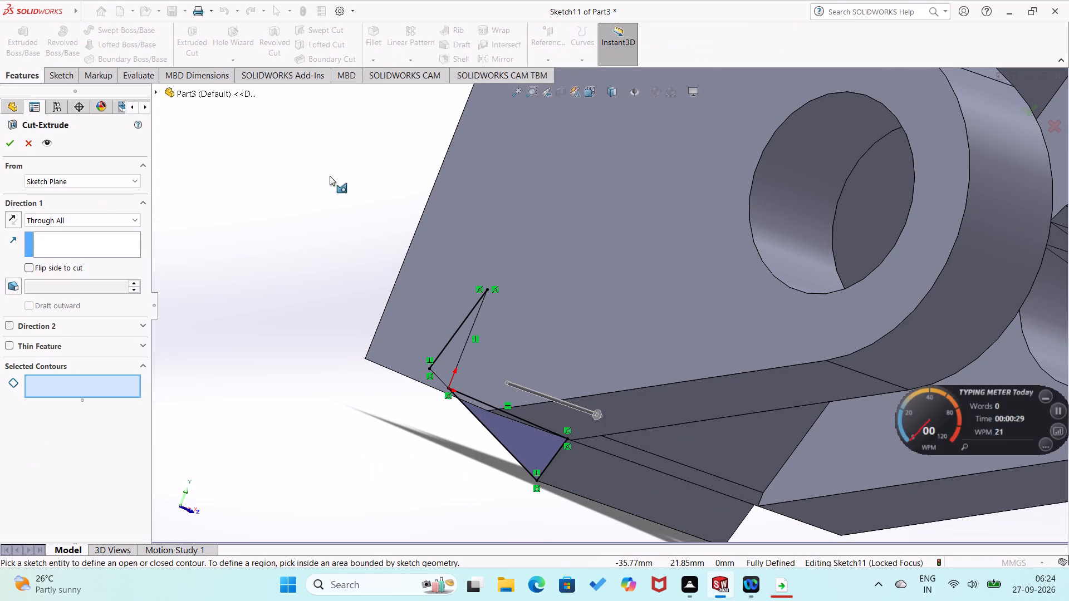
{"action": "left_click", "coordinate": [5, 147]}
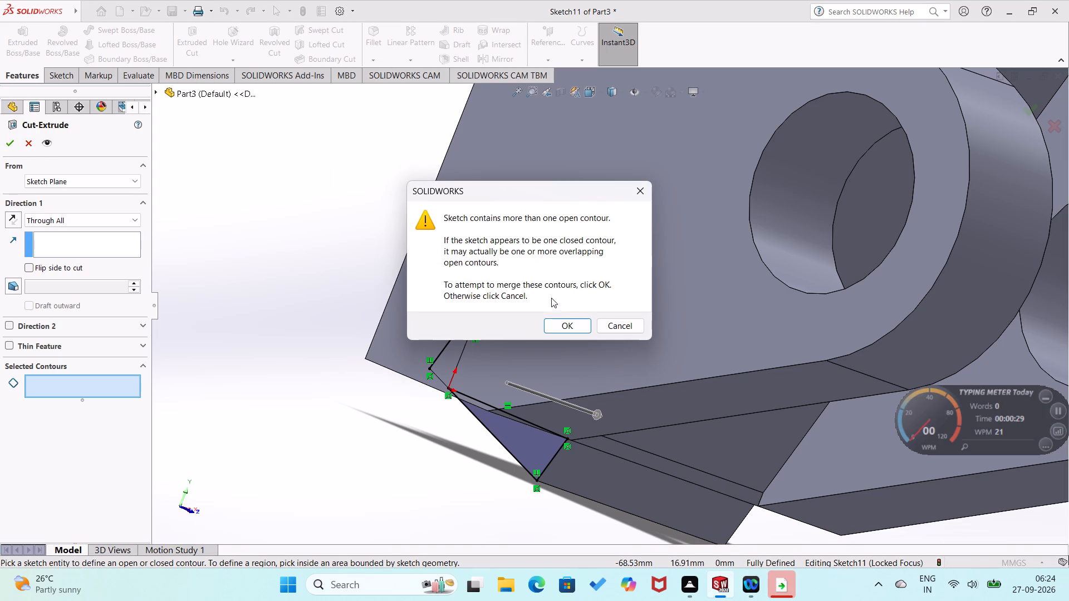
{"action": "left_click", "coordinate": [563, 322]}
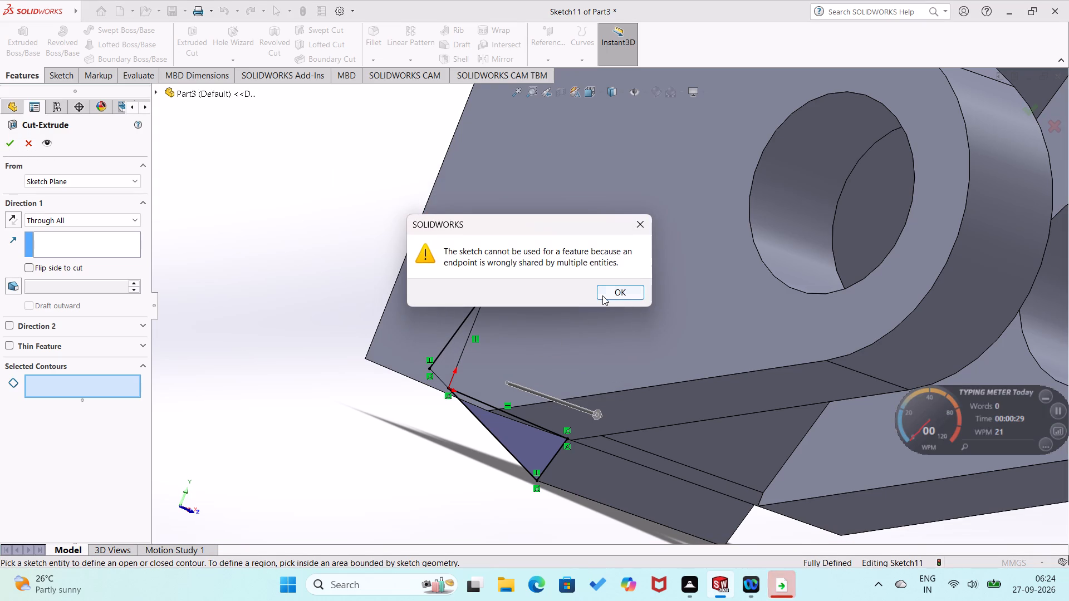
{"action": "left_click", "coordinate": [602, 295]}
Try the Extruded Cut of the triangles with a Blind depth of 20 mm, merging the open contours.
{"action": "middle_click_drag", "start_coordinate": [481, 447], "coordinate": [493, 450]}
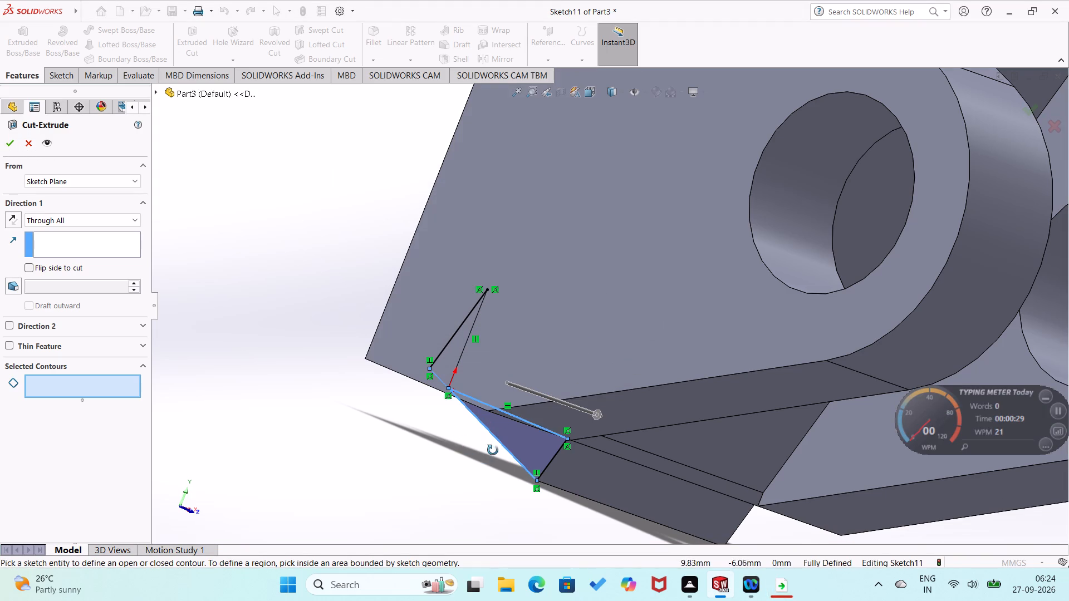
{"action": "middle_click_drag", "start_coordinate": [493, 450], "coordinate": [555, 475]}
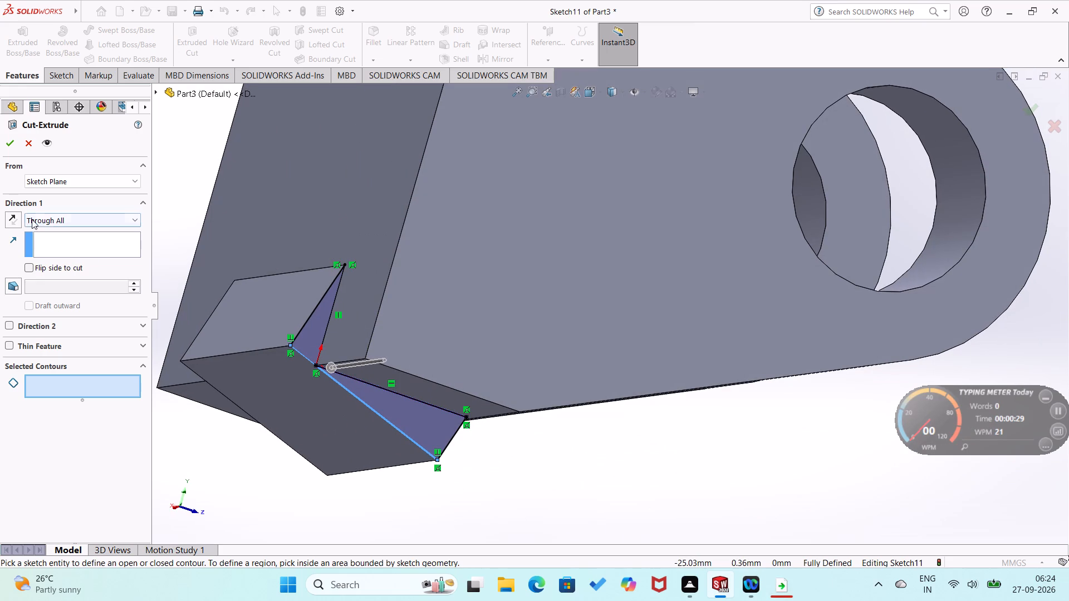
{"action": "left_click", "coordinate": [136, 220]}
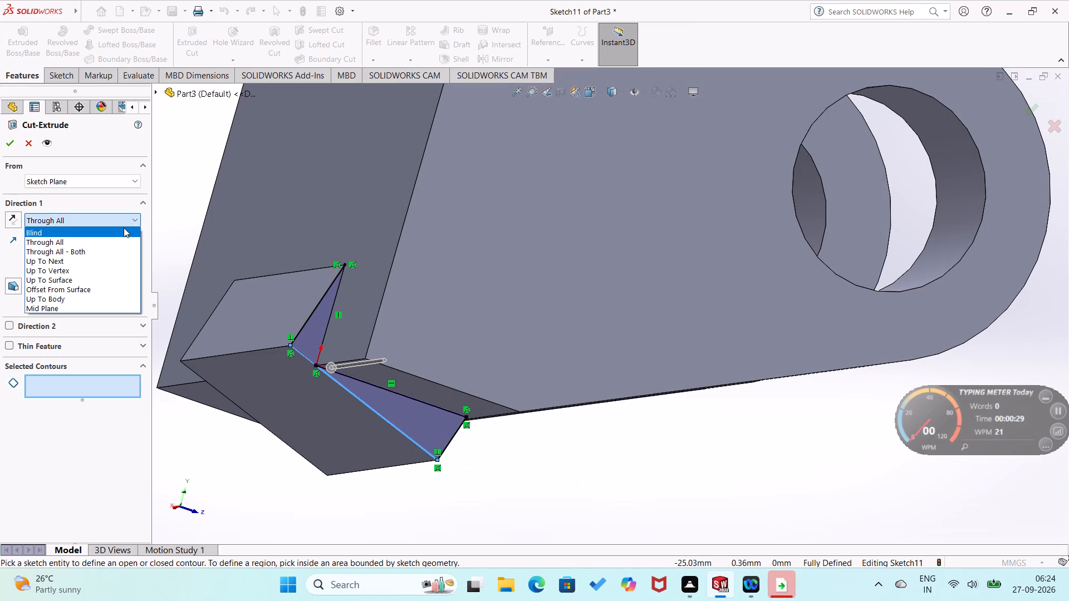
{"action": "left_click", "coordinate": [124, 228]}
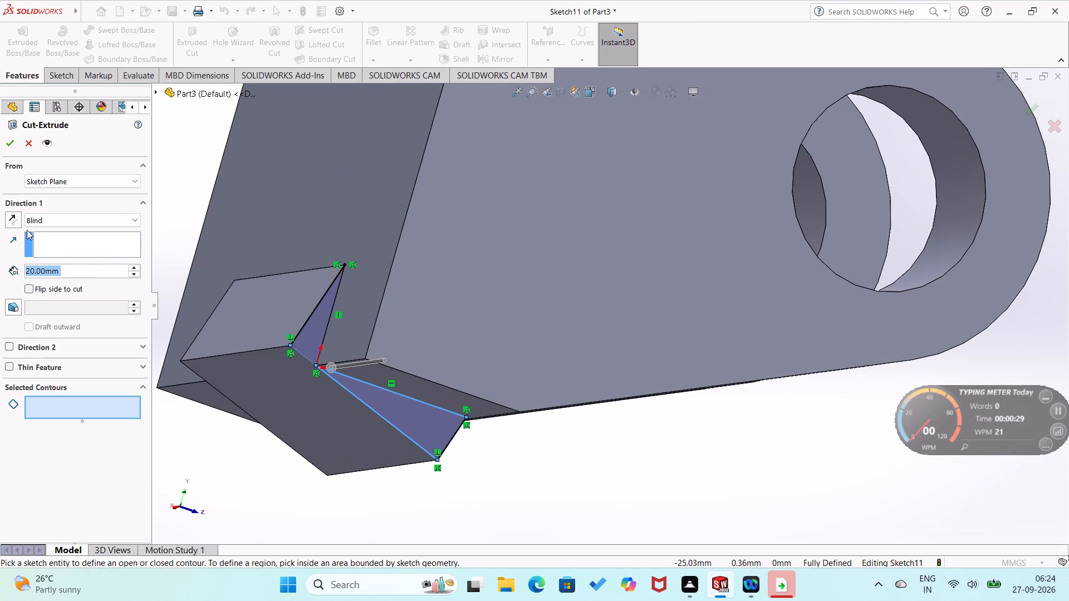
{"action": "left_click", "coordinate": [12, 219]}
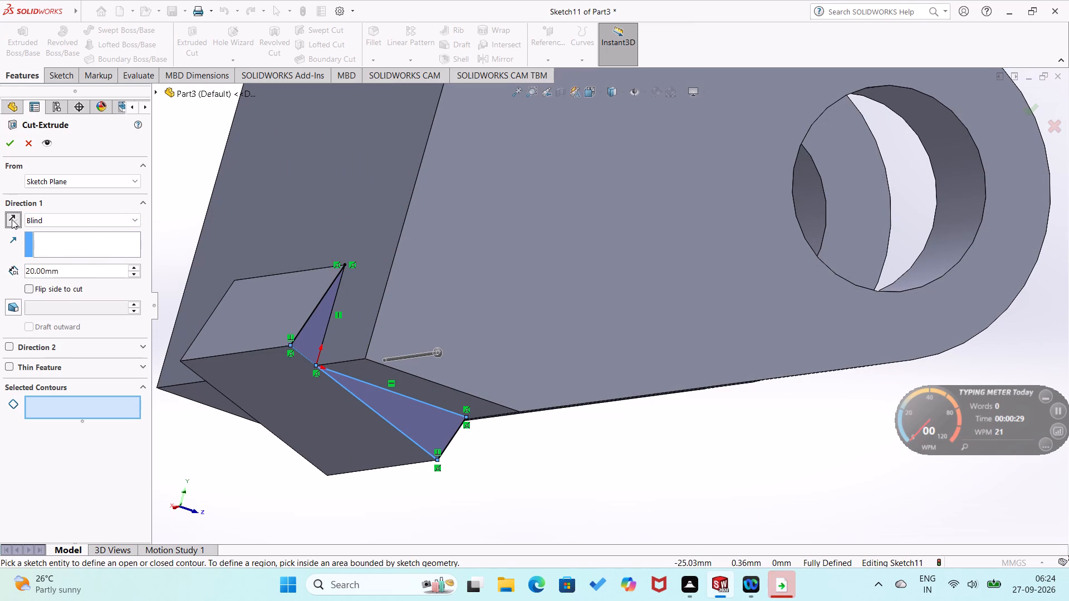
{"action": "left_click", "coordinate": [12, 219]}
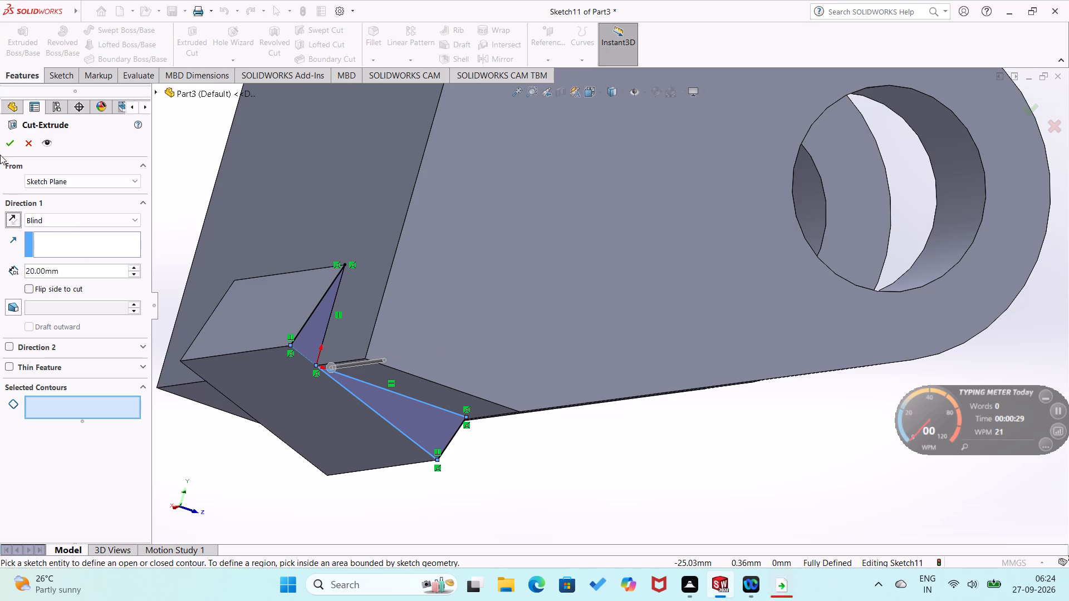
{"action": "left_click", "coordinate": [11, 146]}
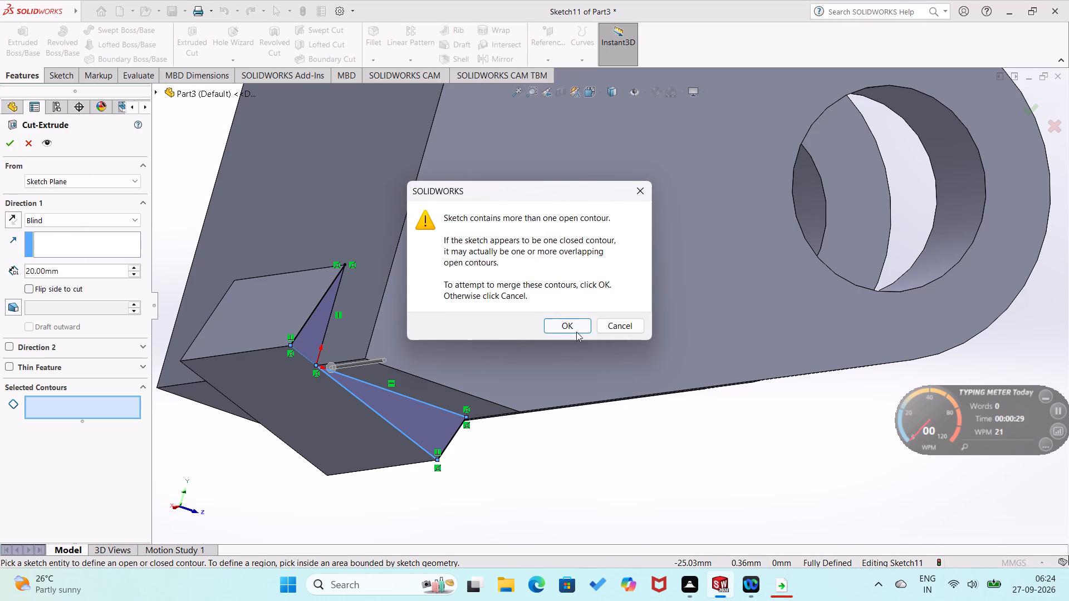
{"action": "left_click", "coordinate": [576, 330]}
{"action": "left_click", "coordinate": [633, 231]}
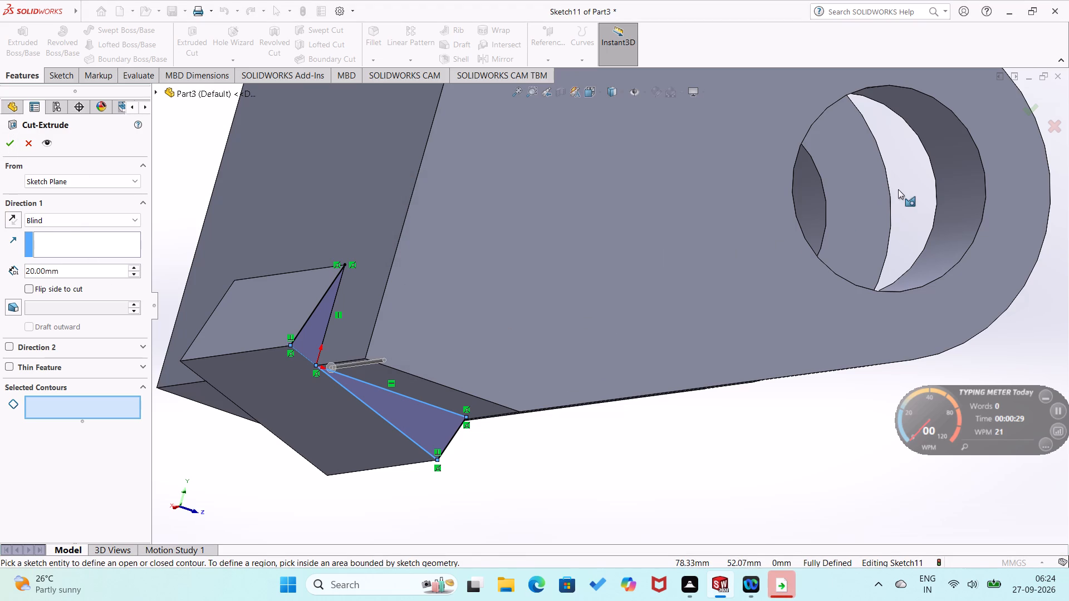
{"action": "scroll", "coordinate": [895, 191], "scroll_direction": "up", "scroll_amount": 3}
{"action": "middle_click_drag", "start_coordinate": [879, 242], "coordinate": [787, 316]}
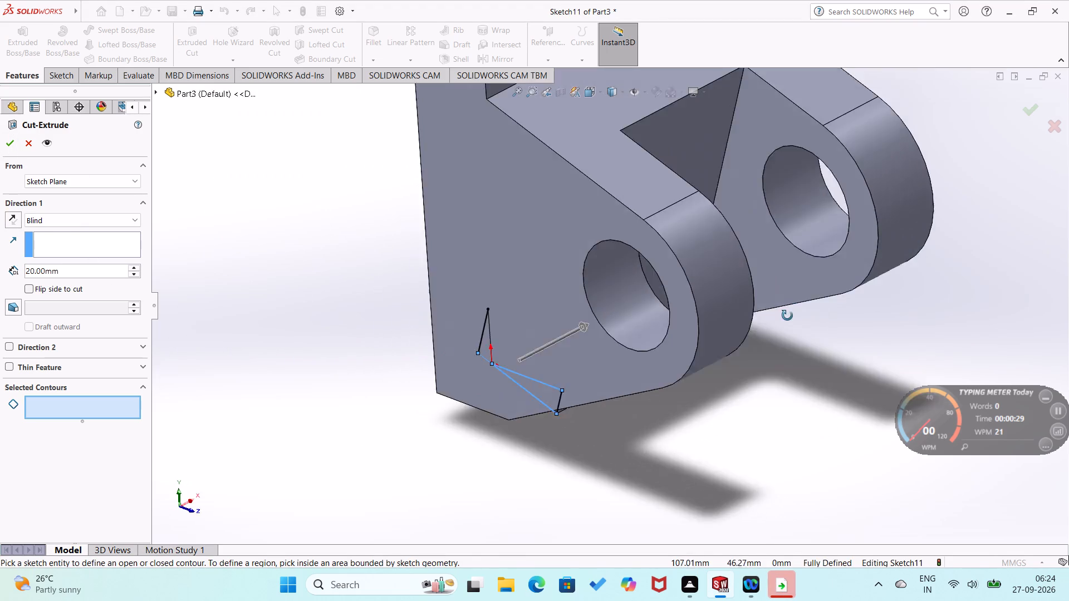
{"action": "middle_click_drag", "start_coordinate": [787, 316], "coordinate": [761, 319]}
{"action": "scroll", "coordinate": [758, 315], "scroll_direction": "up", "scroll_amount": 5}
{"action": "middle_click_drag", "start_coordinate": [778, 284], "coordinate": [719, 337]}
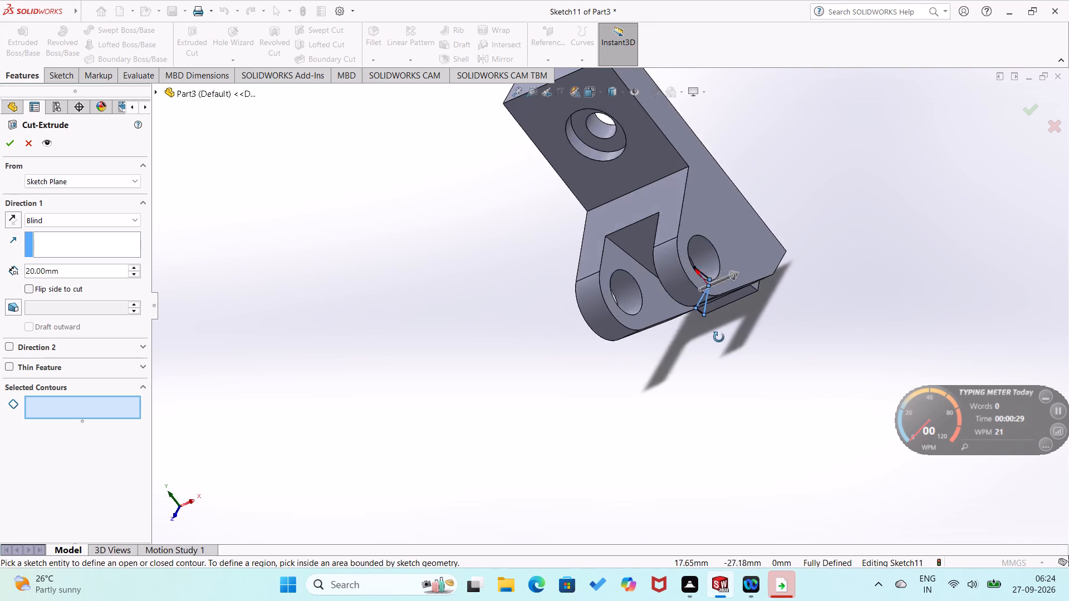
Abandon the Extruded Cut of the triangles and exit their sketch, leaving it unused in the model.
{"action": "middle_click_drag", "start_coordinate": [719, 337], "coordinate": [610, 395]}
{"action": "scroll", "coordinate": [699, 297], "scroll_direction": "up", "scroll_amount": 3}
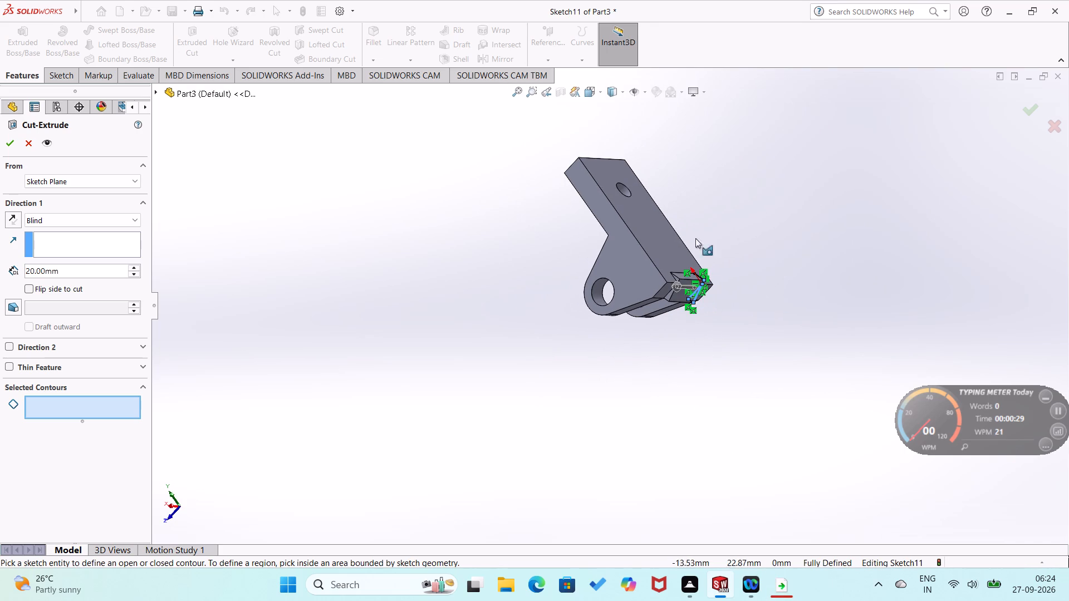
{"action": "right_click", "coordinate": [632, 209]}
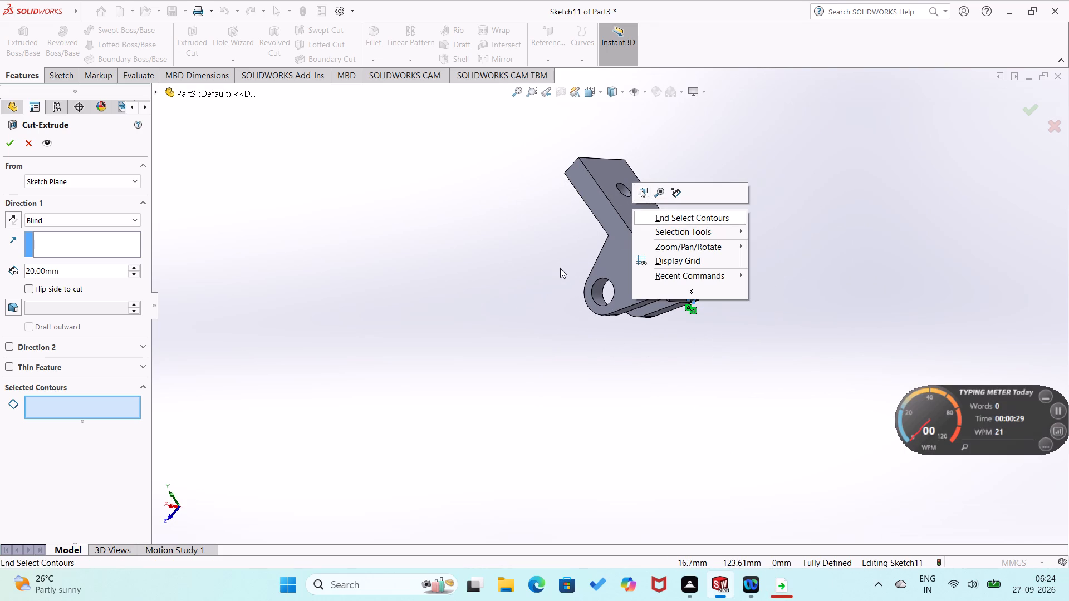
{"action": "left_click", "coordinate": [560, 268]}
{"action": "left_click", "coordinate": [65, 77]}
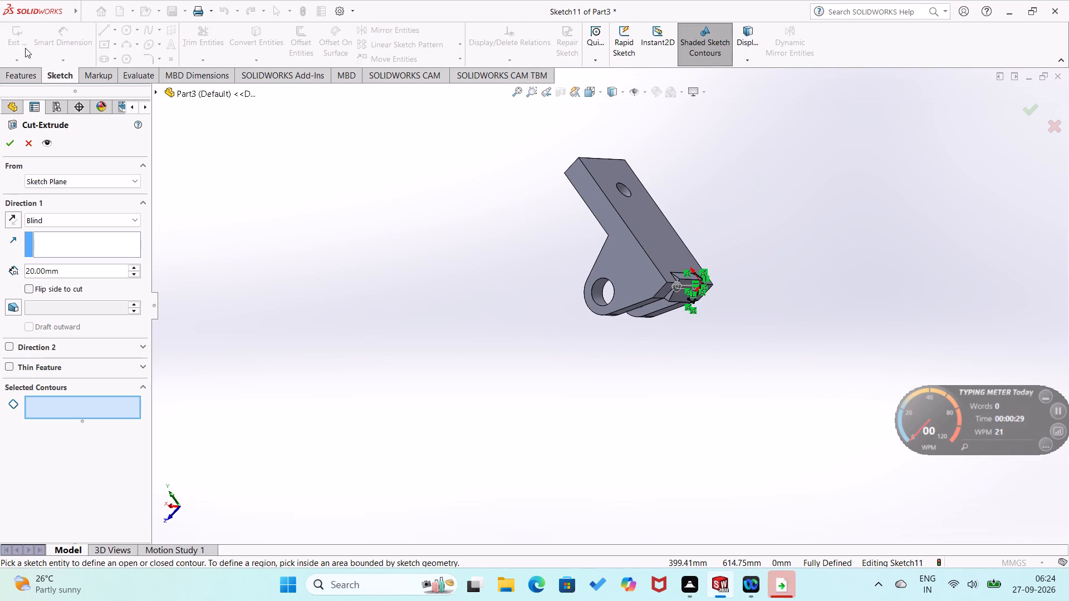
{"action": "left_click", "coordinate": [19, 80]}
{"action": "left_click", "coordinate": [26, 142]}
{"action": "left_click", "coordinate": [56, 76]}
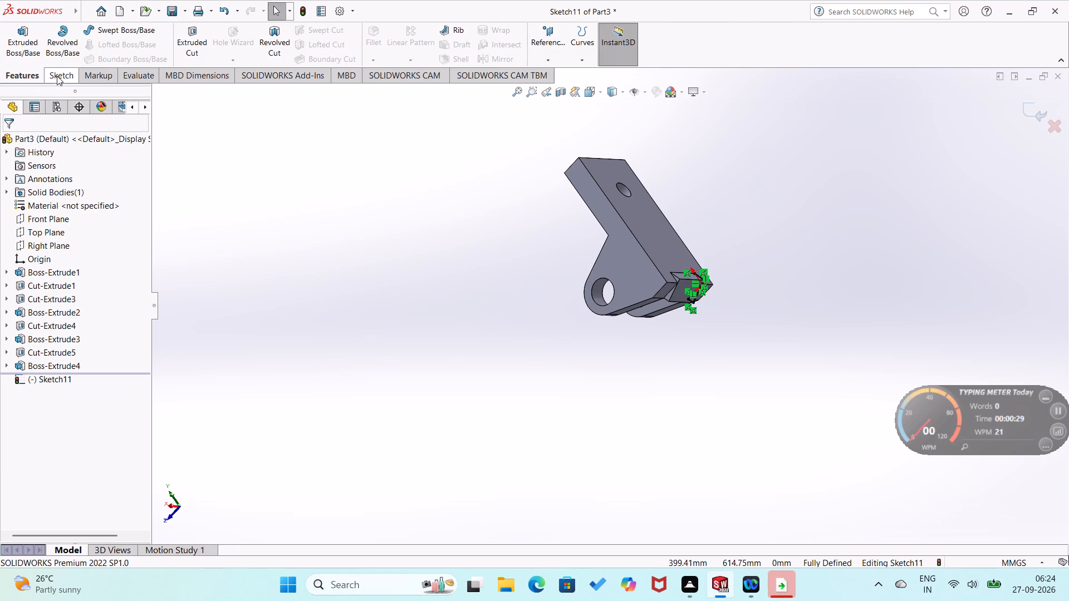
{"action": "left_click", "coordinate": [21, 46]}
On the plate's back face, sketch a closed rectangle around the hole from the top edge, about 54 mm wide and 67 mm tall.
{"action": "scroll", "coordinate": [613, 210], "scroll_direction": "down", "scroll_amount": 4}
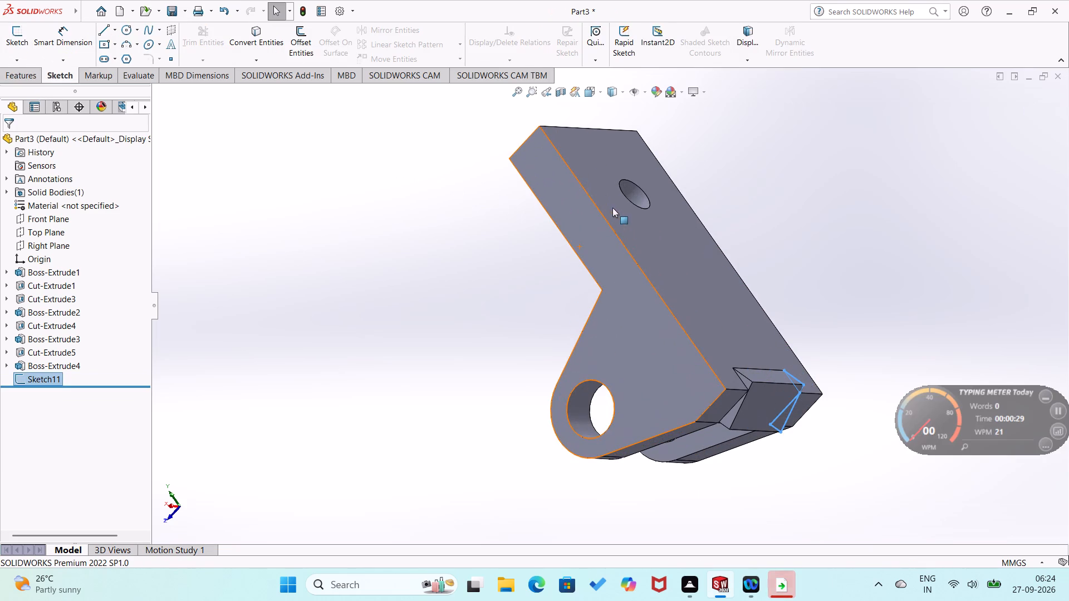
{"action": "right_click", "coordinate": [653, 234]}
{"action": "left_click", "coordinate": [681, 221]}
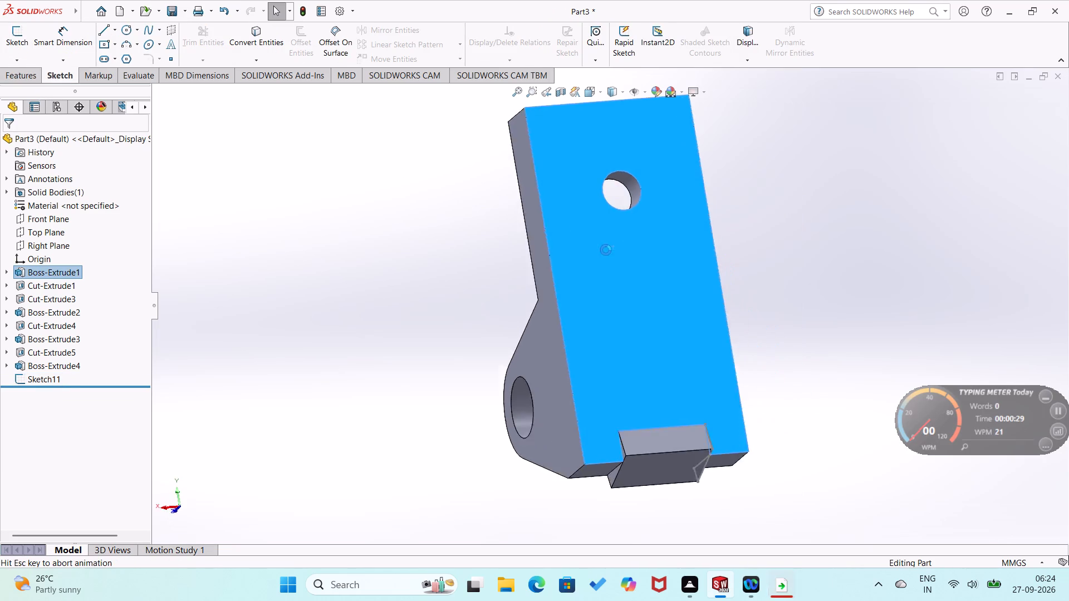
{"action": "left_click", "coordinate": [431, 242]}
{"action": "right_click_drag", "start_coordinate": [452, 220], "coordinate": [375, 225]}
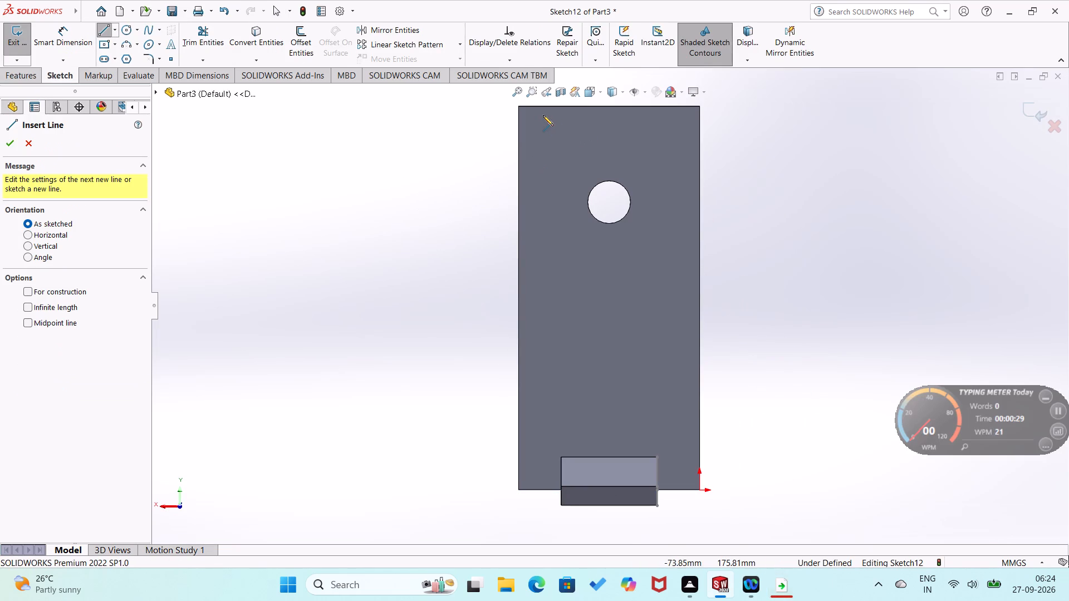
{"action": "left_click", "coordinate": [555, 106]}
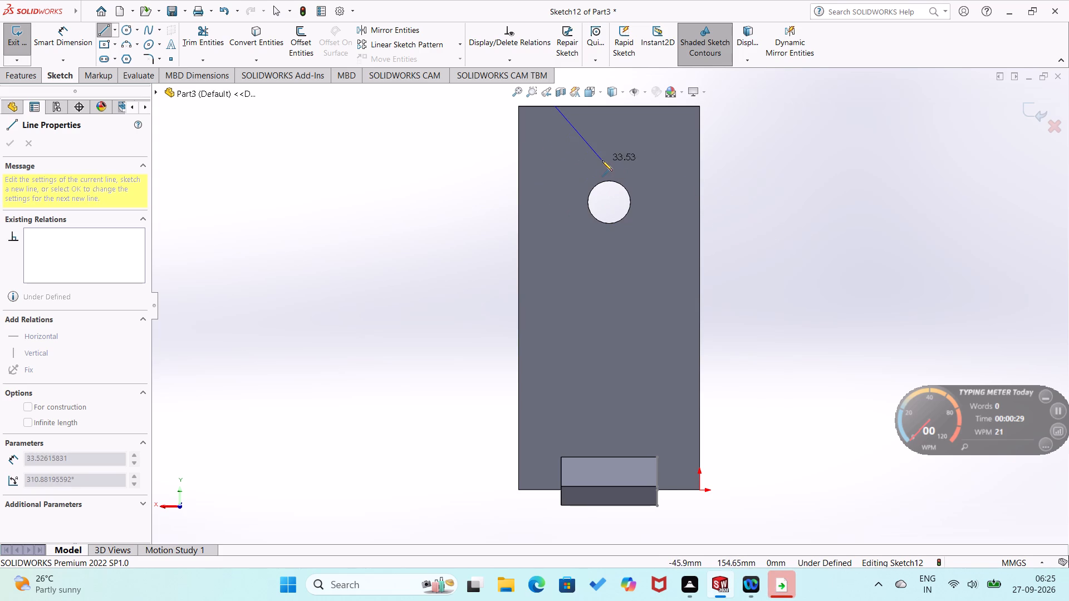
{"action": "left_click", "coordinate": [556, 249]}
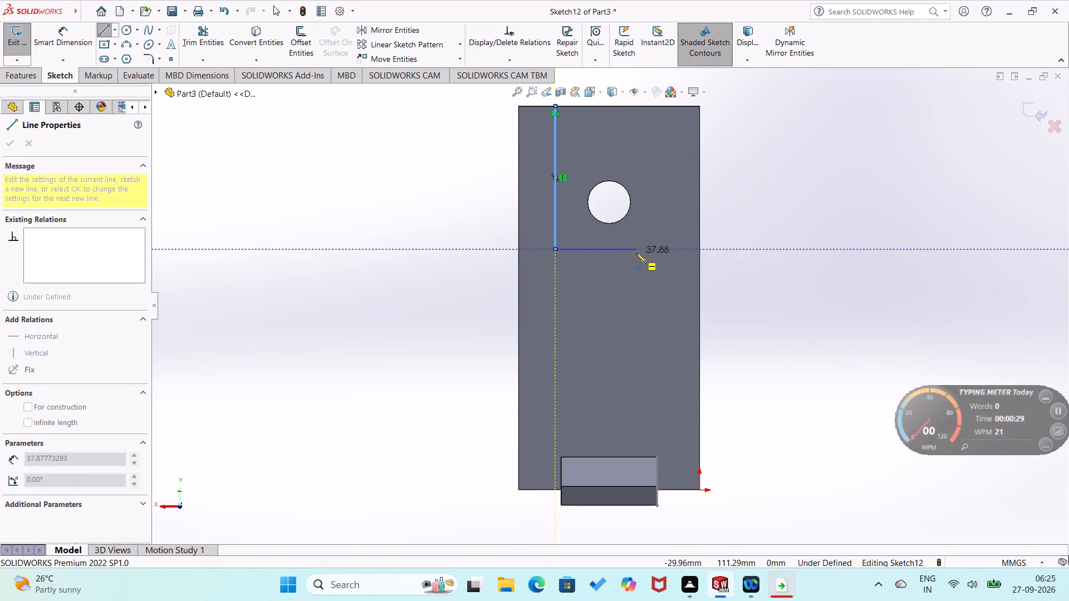
{"action": "left_click", "coordinate": [670, 251]}
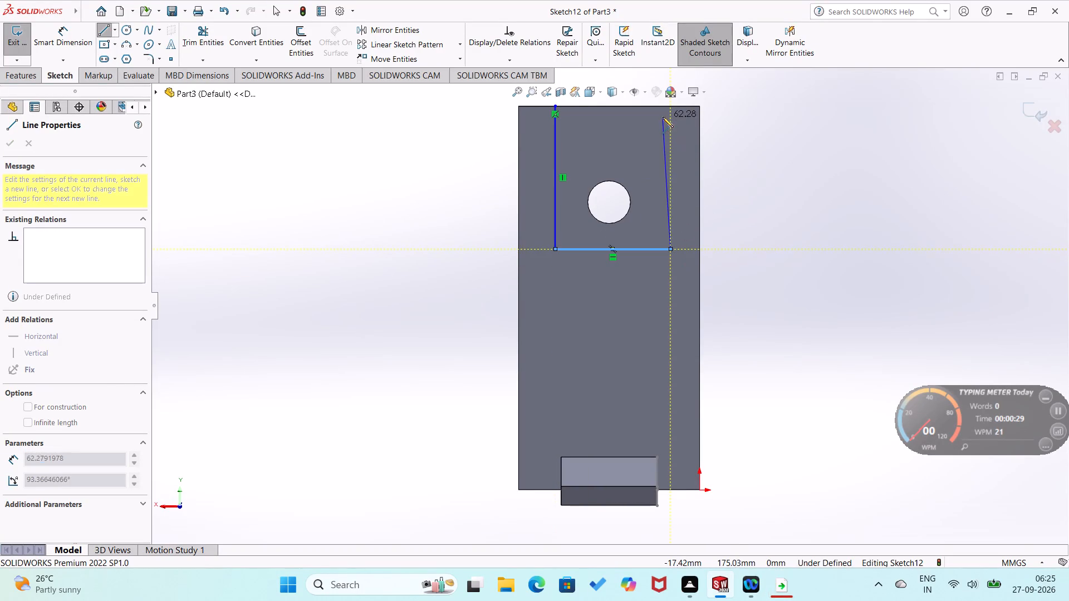
{"action": "left_click", "coordinate": [670, 105]}
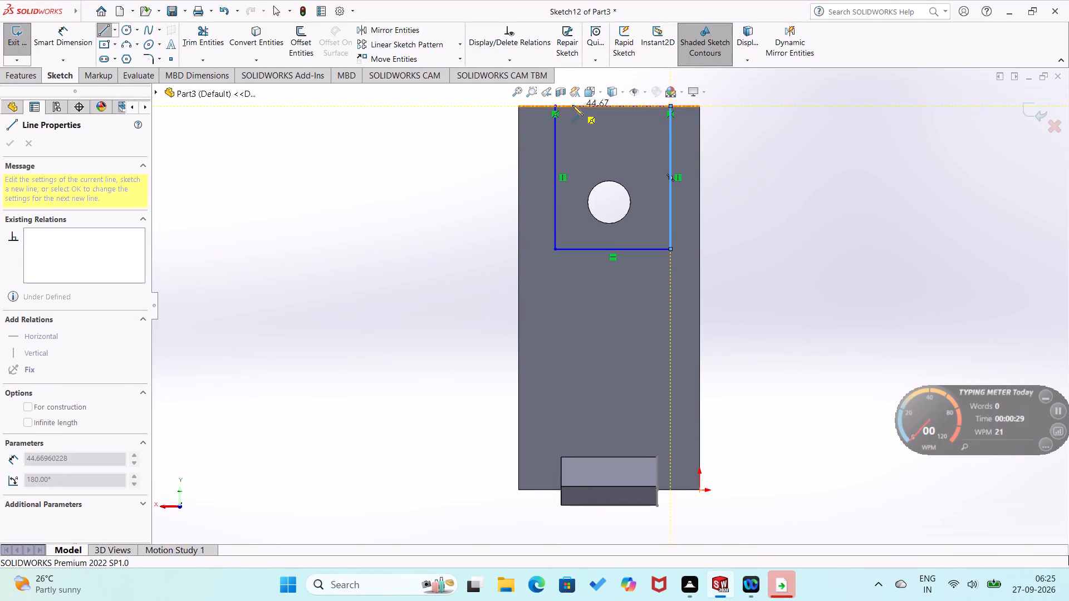
{"action": "left_click", "coordinate": [555, 105]}
Dimension the rectangle's top side to a width of 45 mm.
{"action": "right_click_drag", "start_coordinate": [441, 274], "coordinate": [460, 184]}
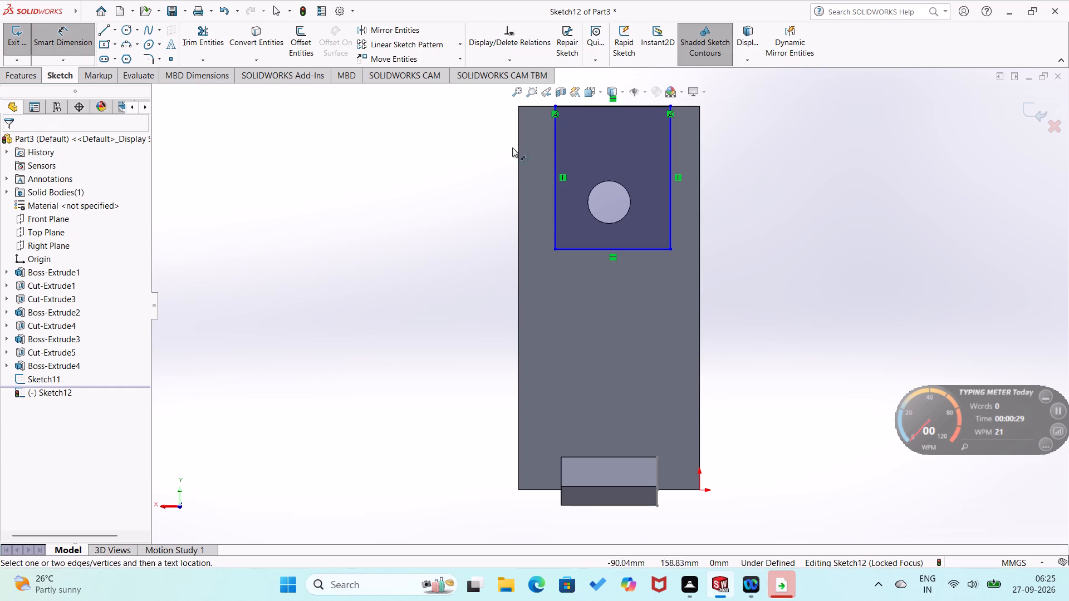
{"action": "scroll", "coordinate": [591, 122], "scroll_direction": "up", "scroll_amount": 1}
{"action": "scroll", "coordinate": [591, 128], "scroll_direction": "down", "scroll_amount": 2}
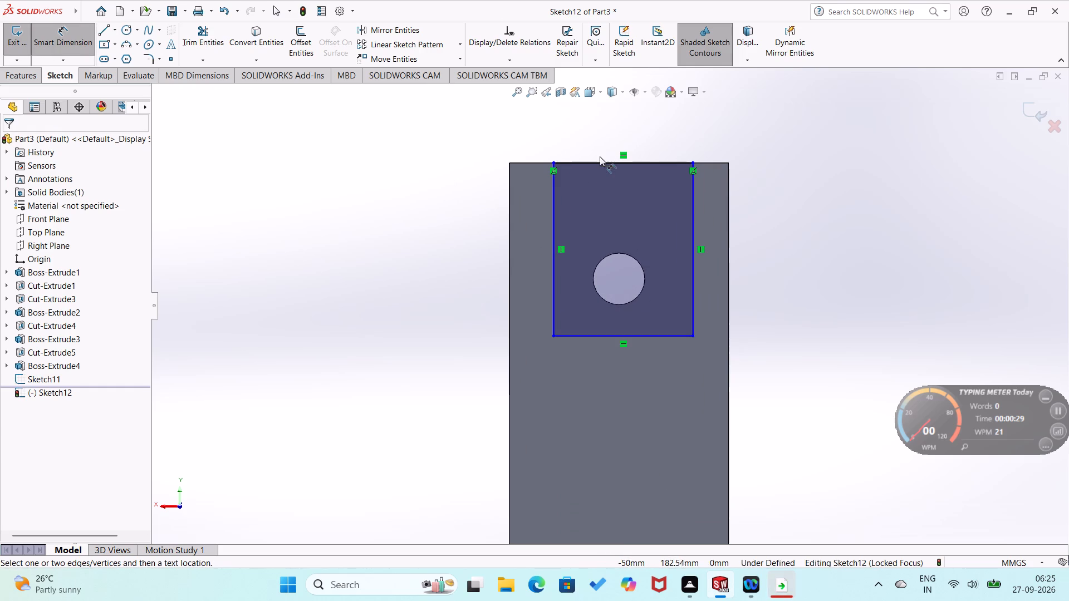
{"action": "left_click", "coordinate": [600, 161]}
{"action": "left_click", "coordinate": [610, 144]}
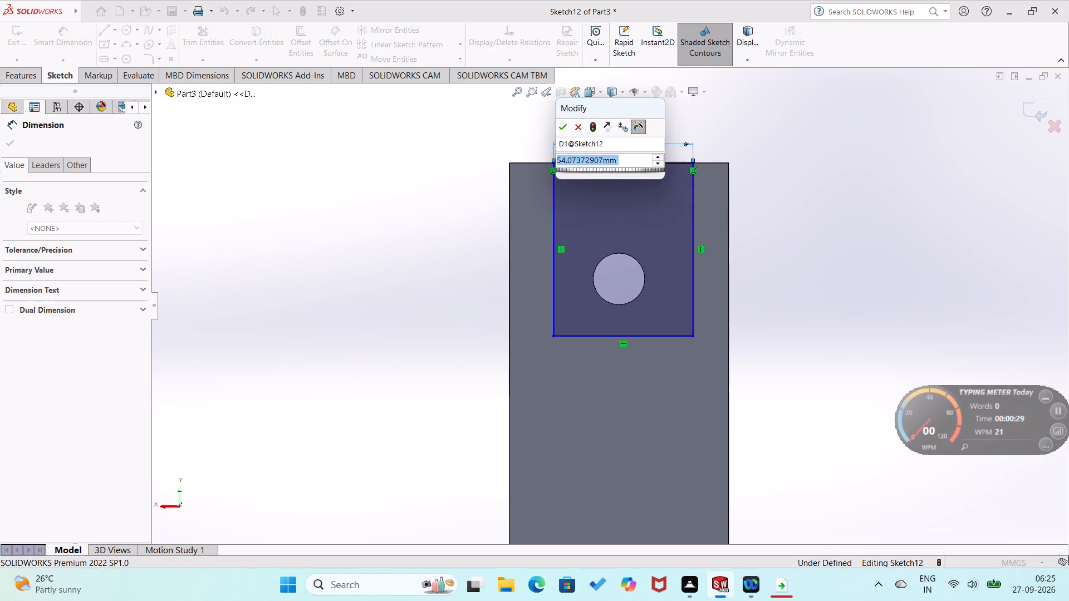
{"action": "type", "text": "45"}
{"action": "key", "text": "Return"}
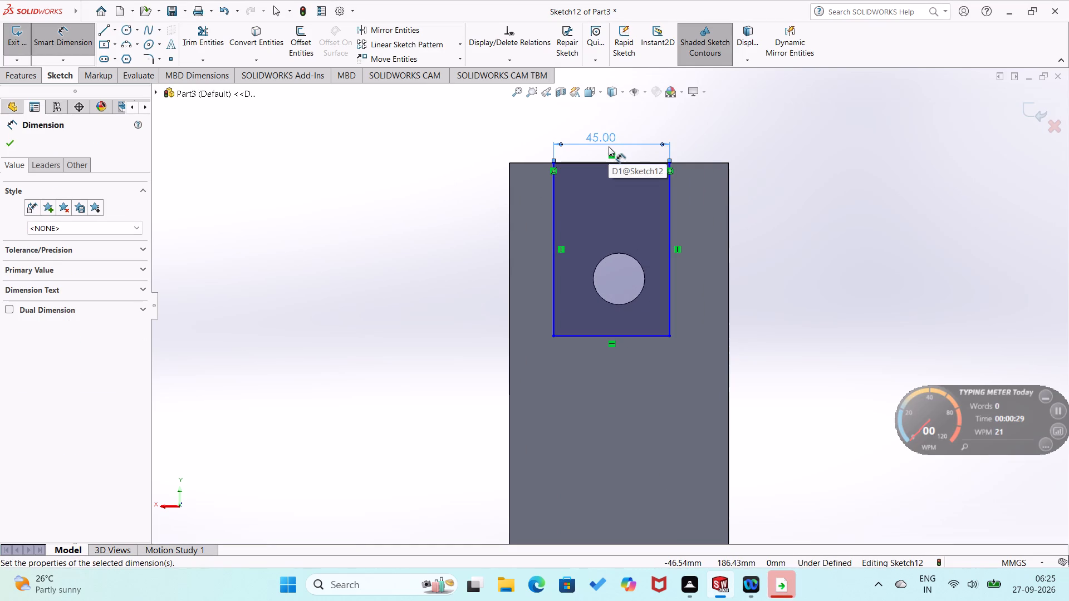
{"action": "left_click", "coordinate": [453, 213]}
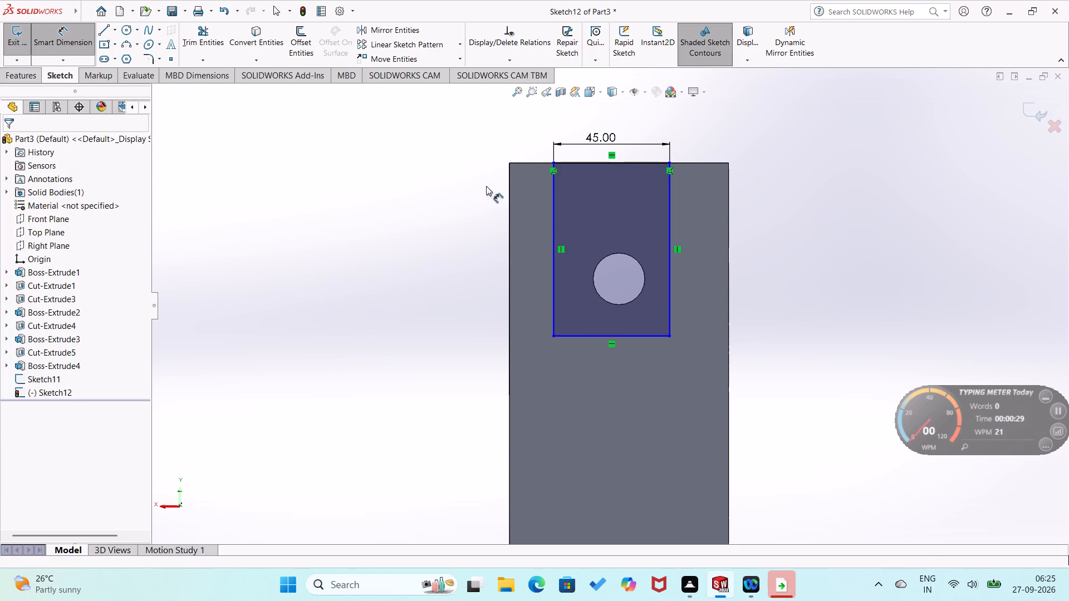
Dimension the distance from the plate's top corner to the rectangle's nearest top corner as 20 mm.
{"action": "right_click_drag", "start_coordinate": [413, 260], "coordinate": [427, 191]}
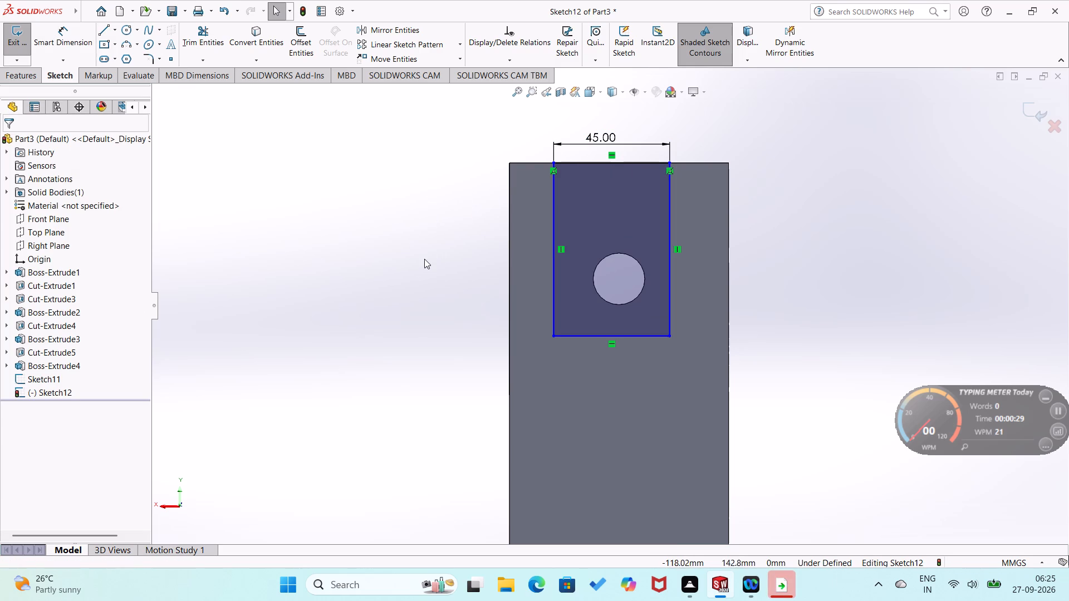
{"action": "right_click_drag", "start_coordinate": [422, 262], "coordinate": [430, 156]}
{"action": "left_click", "coordinate": [508, 161]}
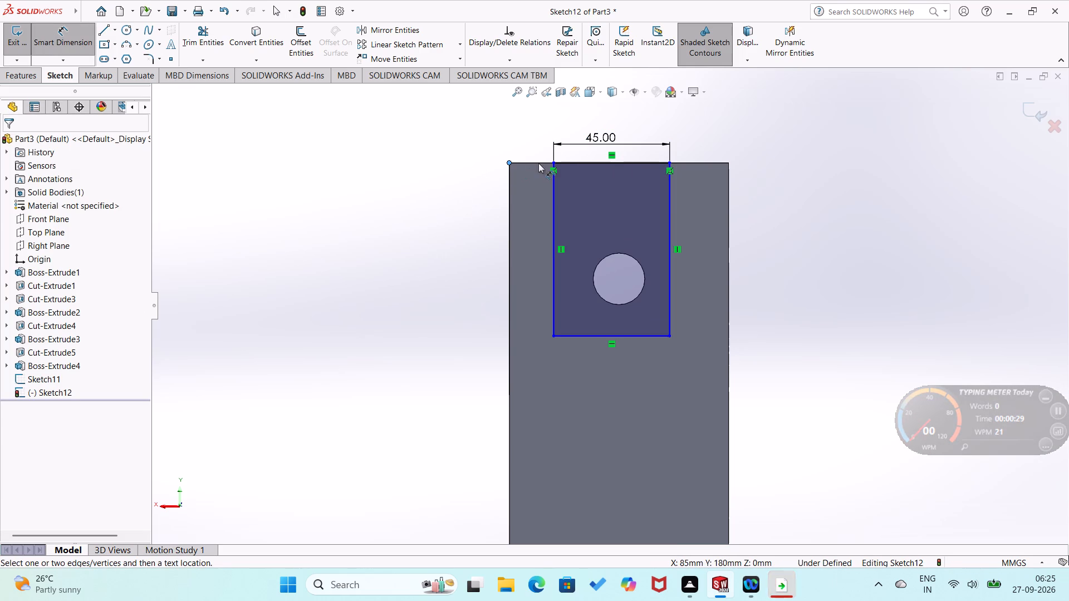
{"action": "left_click", "coordinate": [554, 161]}
{"action": "left_click", "coordinate": [533, 154]}
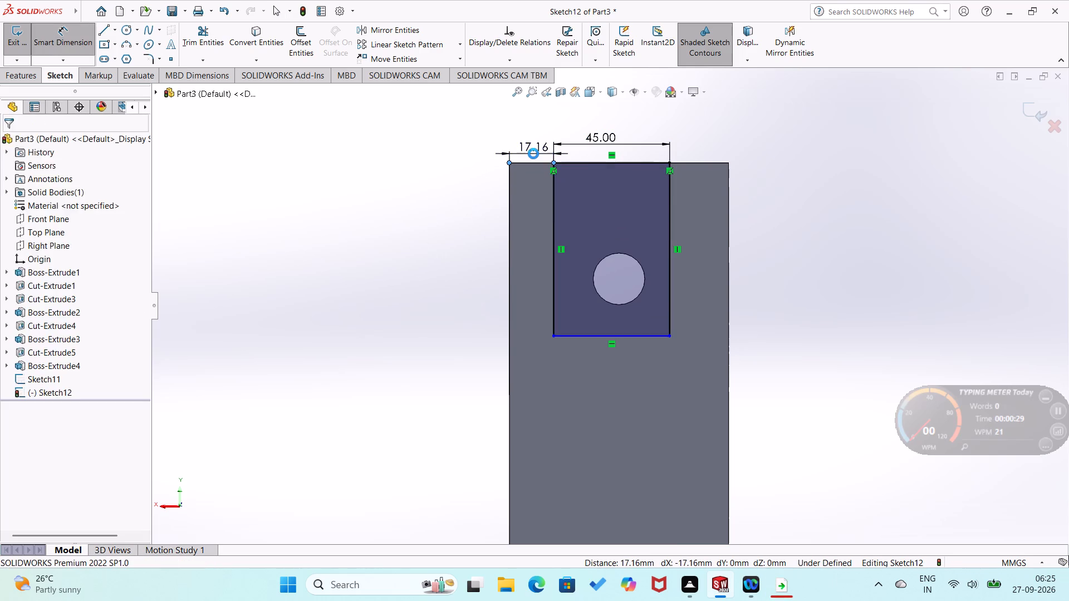
{"action": "type", "text": "20"}
{"action": "key", "text": "Return"}
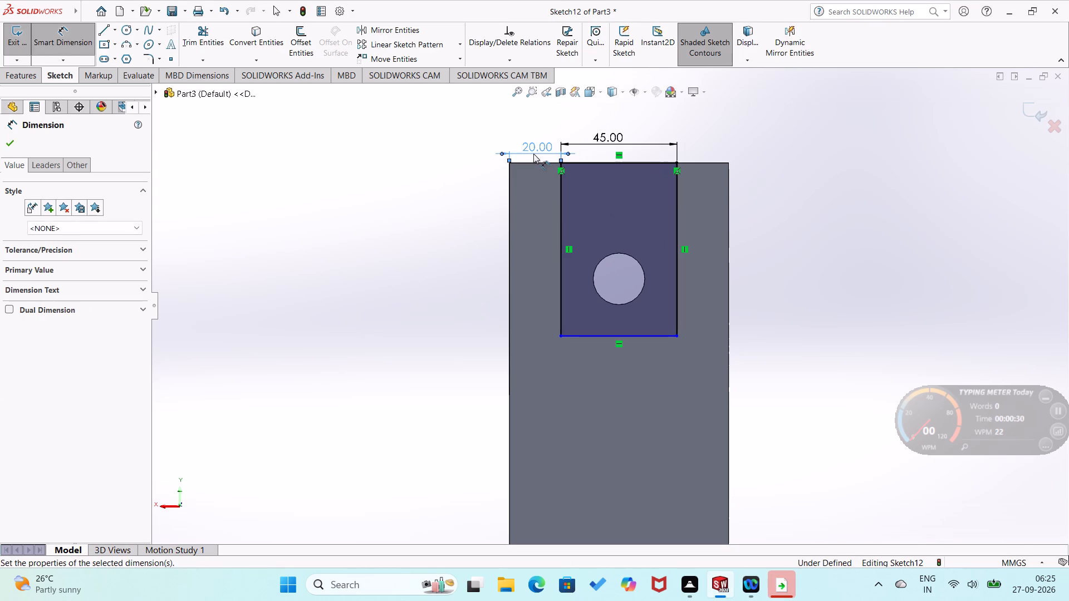
{"action": "left_click", "coordinate": [400, 262]}
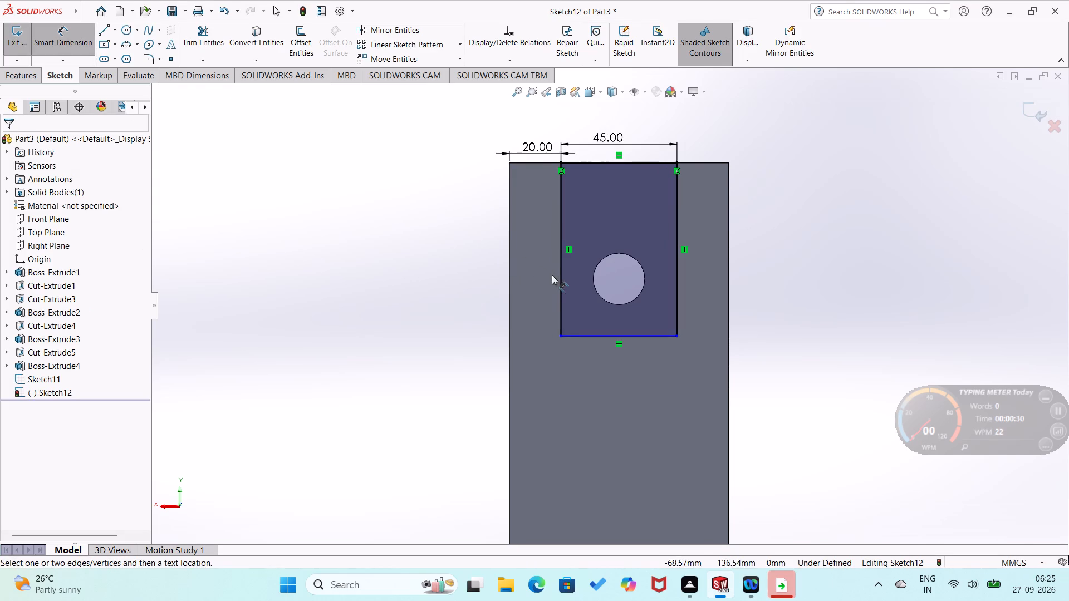
Dimension the rectangle's vertical side to a length of 90 mm.
{"action": "left_click", "coordinate": [561, 280]}
{"action": "left_click", "coordinate": [545, 284]}
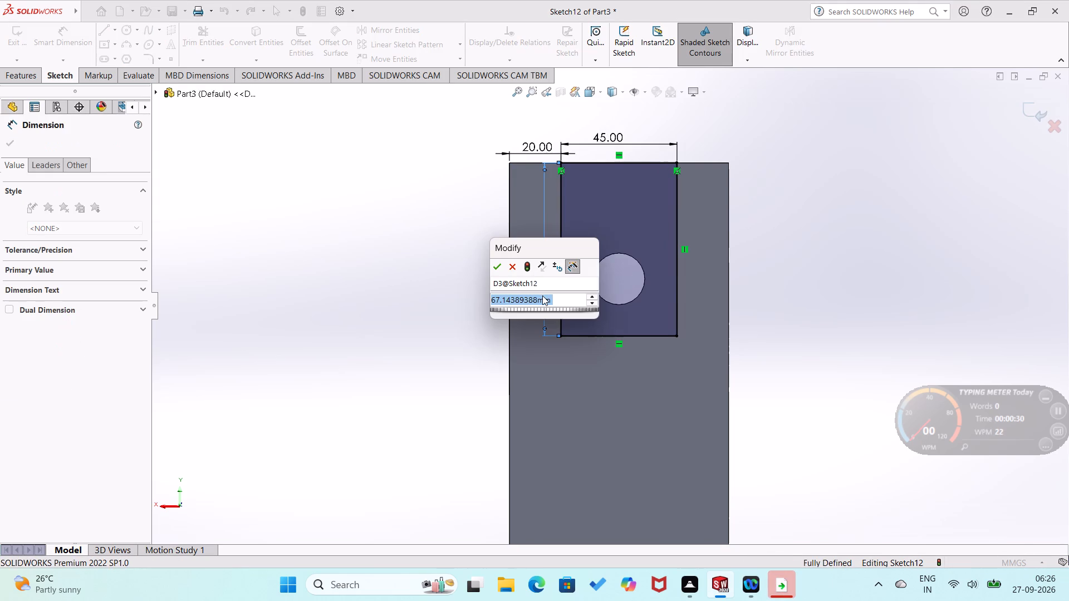
{"action": "key", "text": "9"}
{"action": "key", "text": "0"}
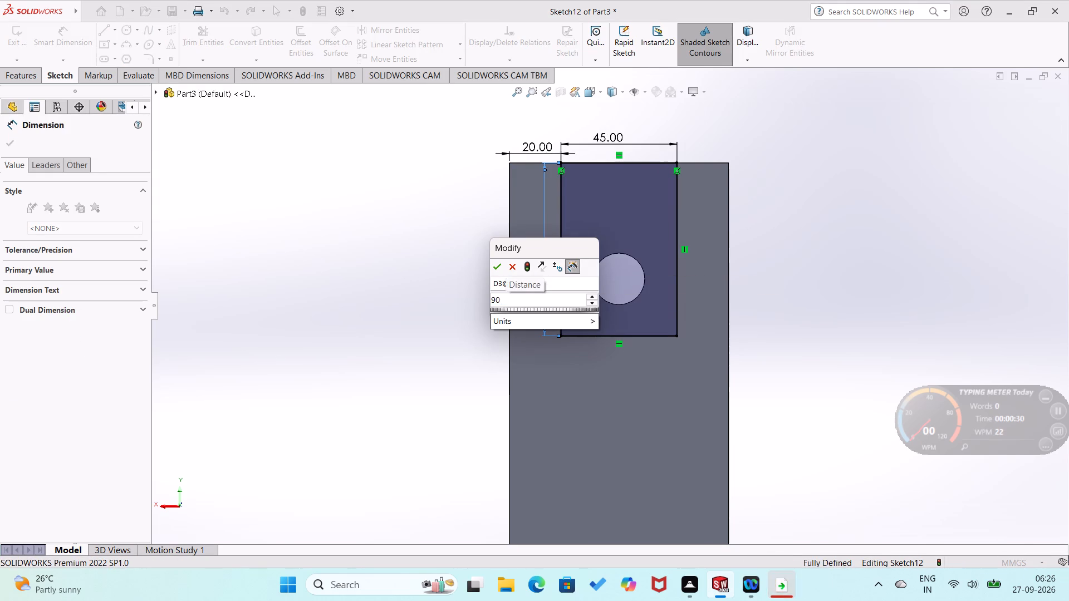
{"action": "key", "text": "Return"}
{"action": "left_click", "coordinate": [460, 300]}
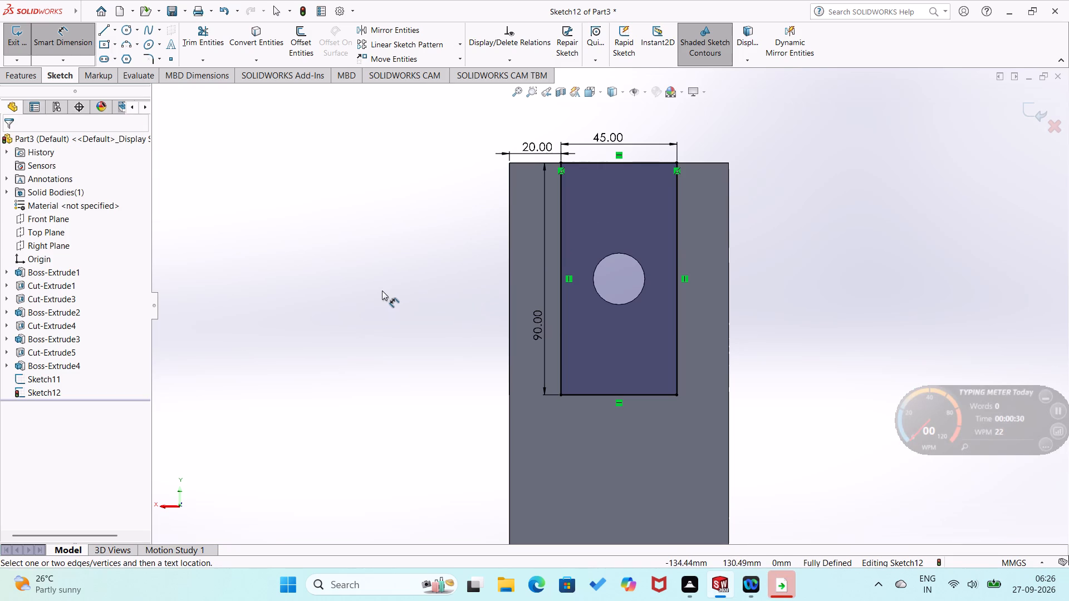
Extrude the rectangle as a Blind boss 10 mm outward from the plate's back face, merged with the body.
{"action": "middle_click_drag", "start_coordinate": [375, 301], "coordinate": [475, 324]}
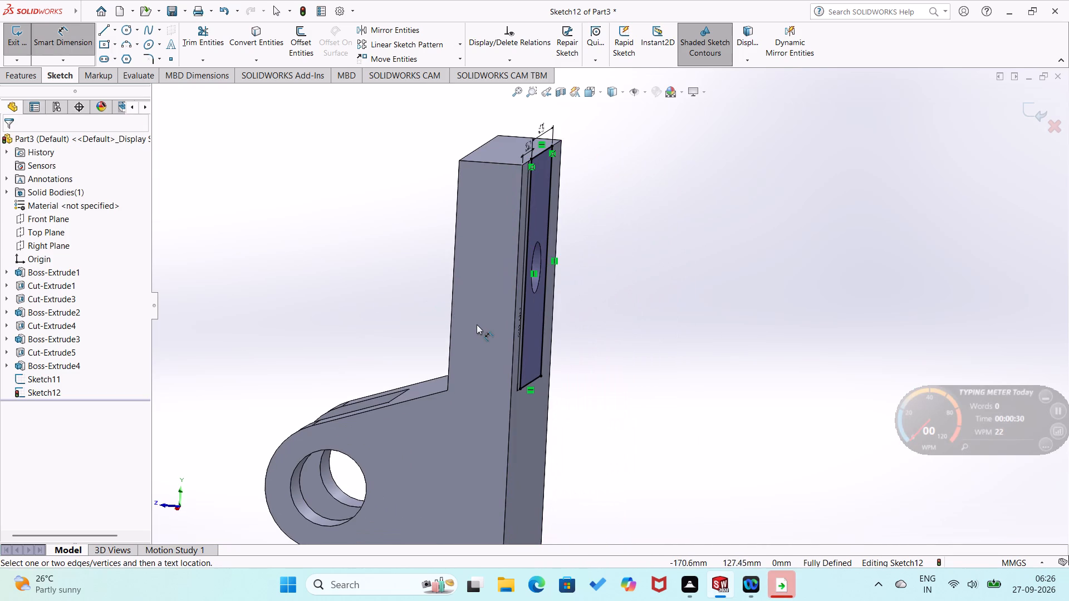
{"action": "left_click", "coordinate": [31, 77]}
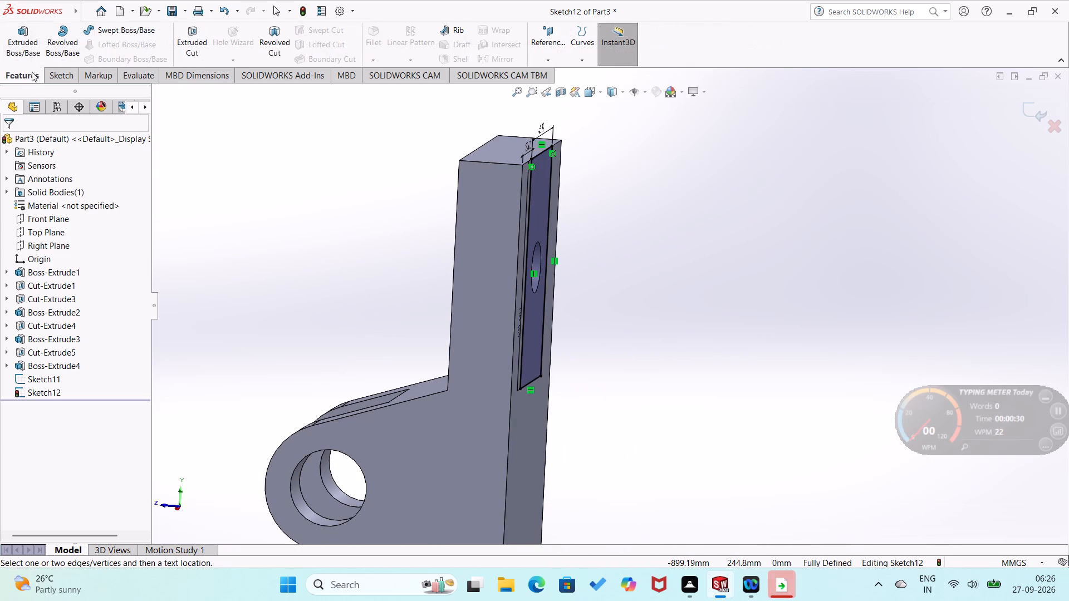
{"action": "left_click", "coordinate": [34, 57]}
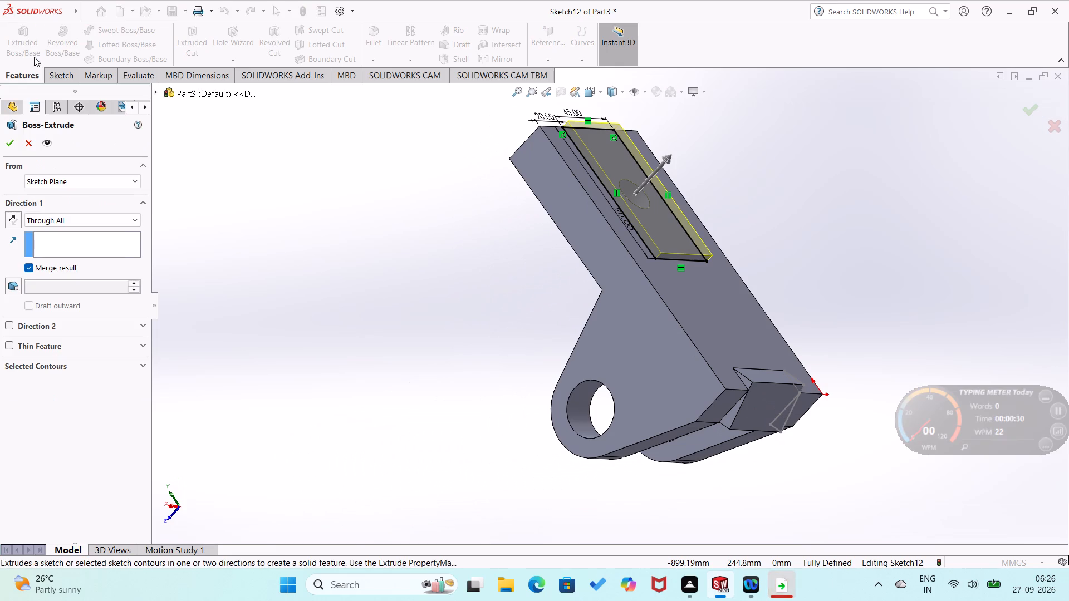
{"action": "left_click", "coordinate": [128, 221]}
{"action": "left_click", "coordinate": [126, 230]}
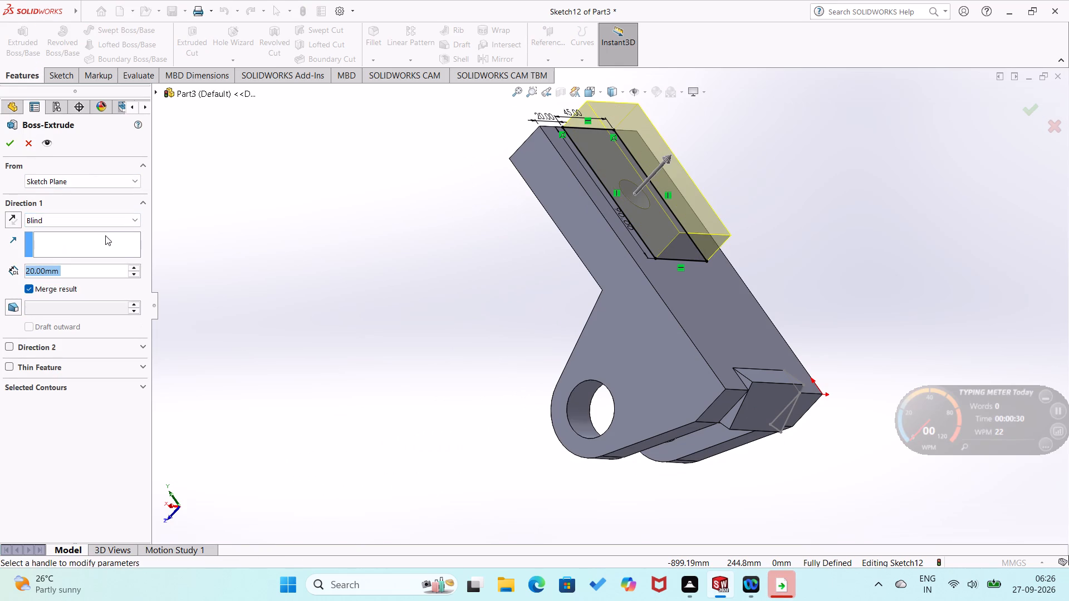
{"action": "left_click", "coordinate": [134, 274]}
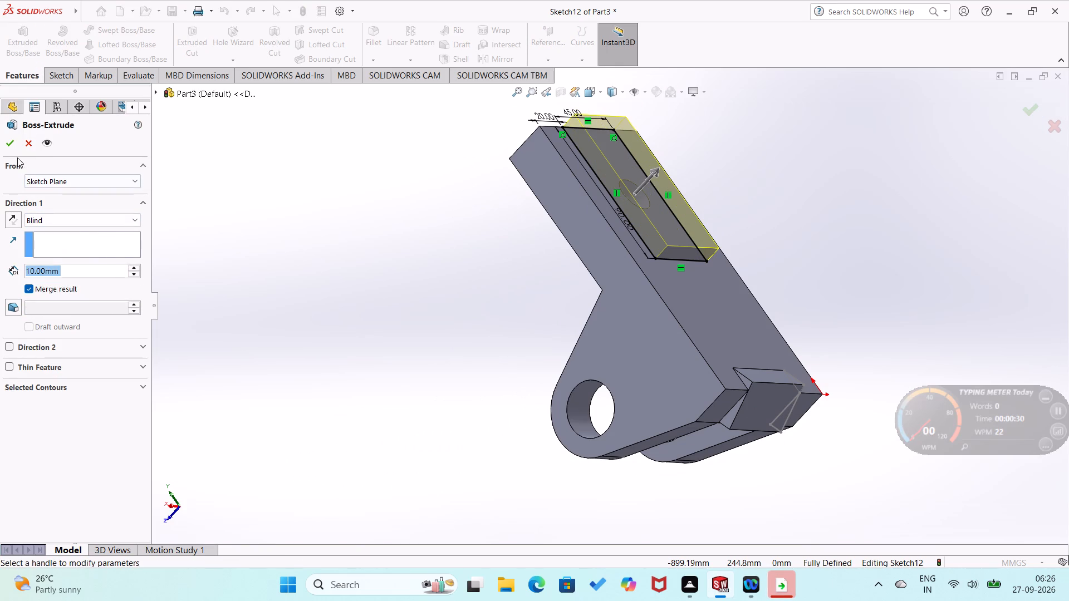
{"action": "left_click", "coordinate": [15, 151]}
{"action": "left_click", "coordinate": [266, 240]}
Sketch a circle of 10 mm radius on the rear pad's face inside the stepped hole, concentric with and matching the hole's edge.
{"action": "middle_click_drag", "start_coordinate": [266, 240], "coordinate": [269, 243]}
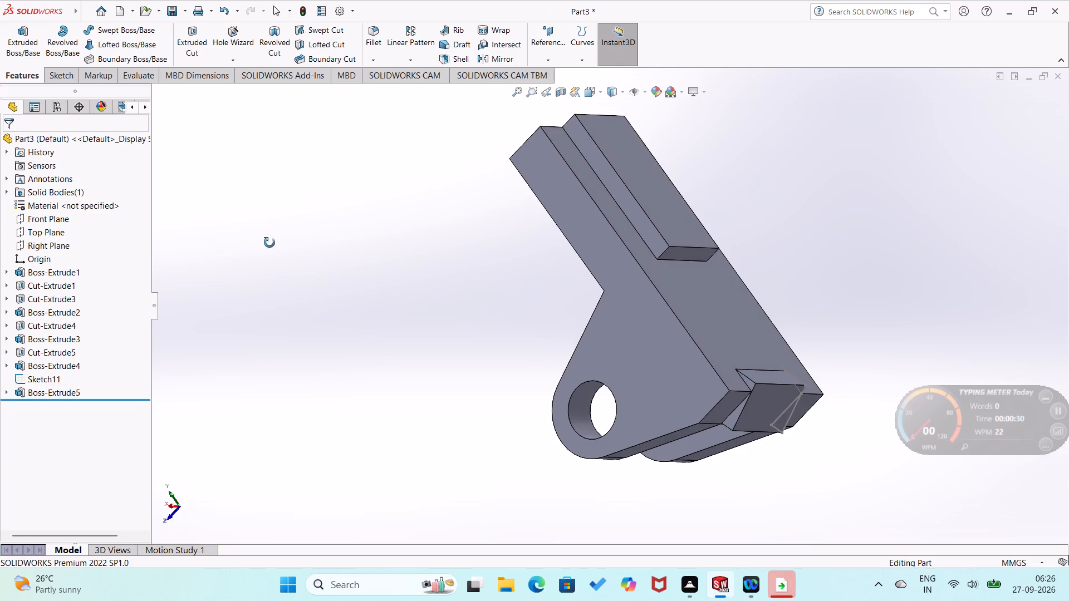
{"action": "middle_click_drag", "start_coordinate": [269, 243], "coordinate": [416, 249]}
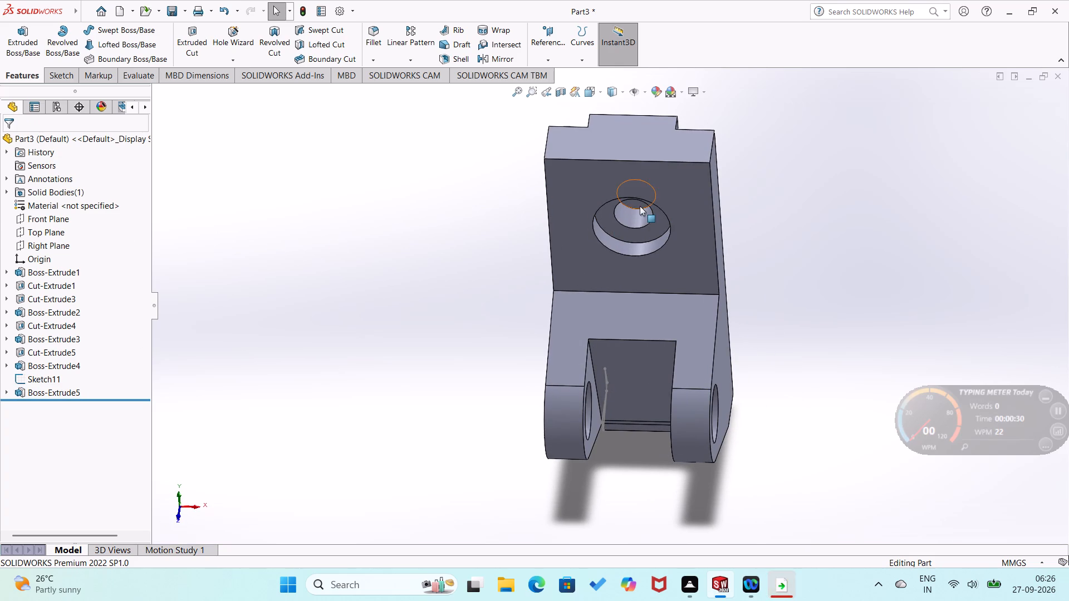
{"action": "middle_click_drag", "start_coordinate": [604, 238], "coordinate": [626, 161]}
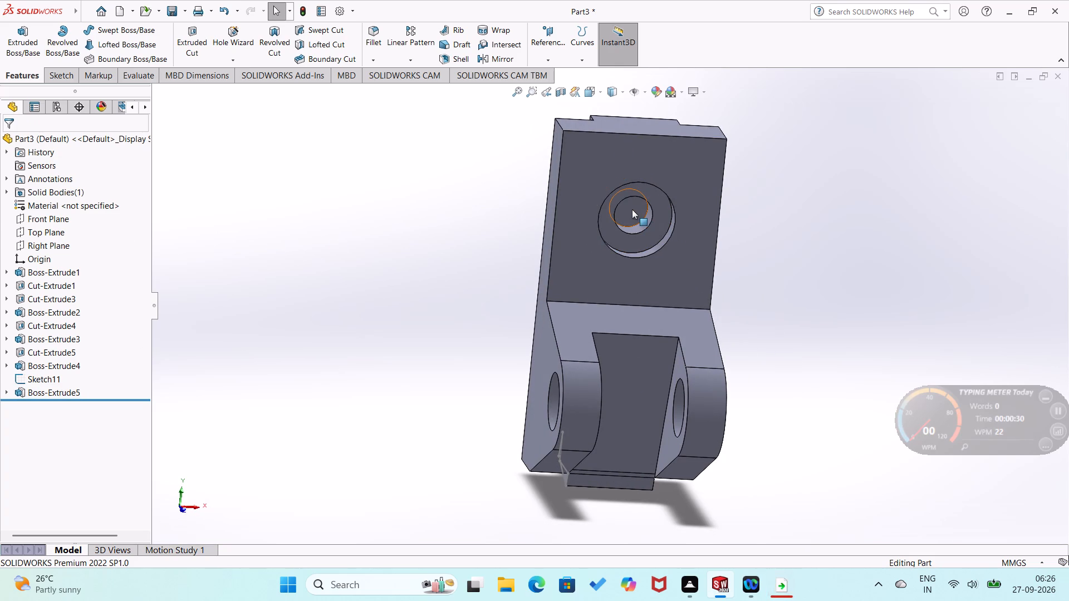
{"action": "left_click", "coordinate": [632, 209]}
{"action": "left_click", "coordinate": [684, 174]}
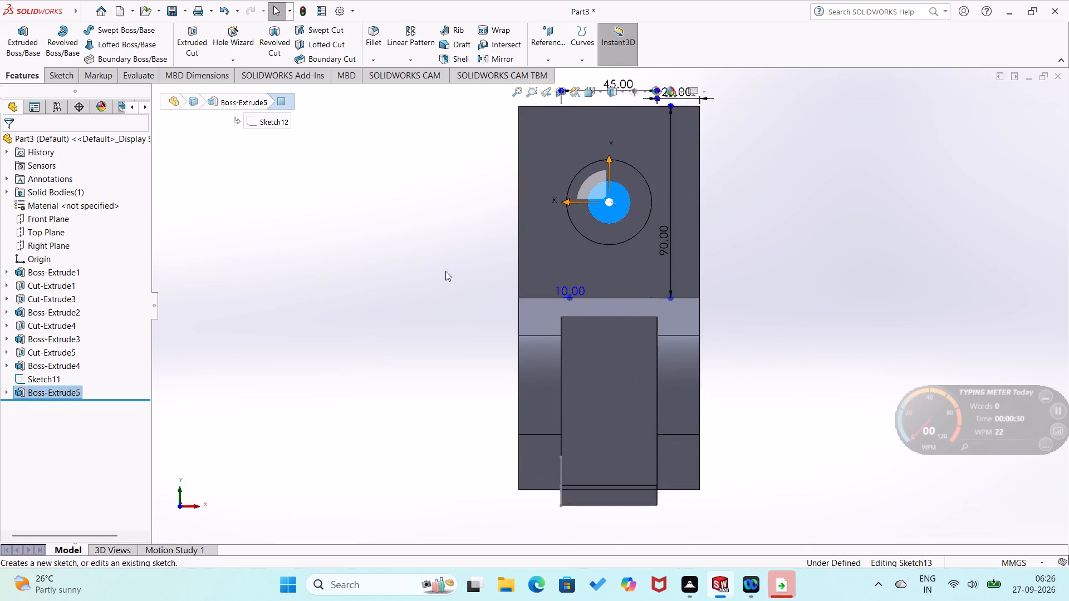
{"action": "right_click_drag", "start_coordinate": [370, 283], "coordinate": [470, 254]}
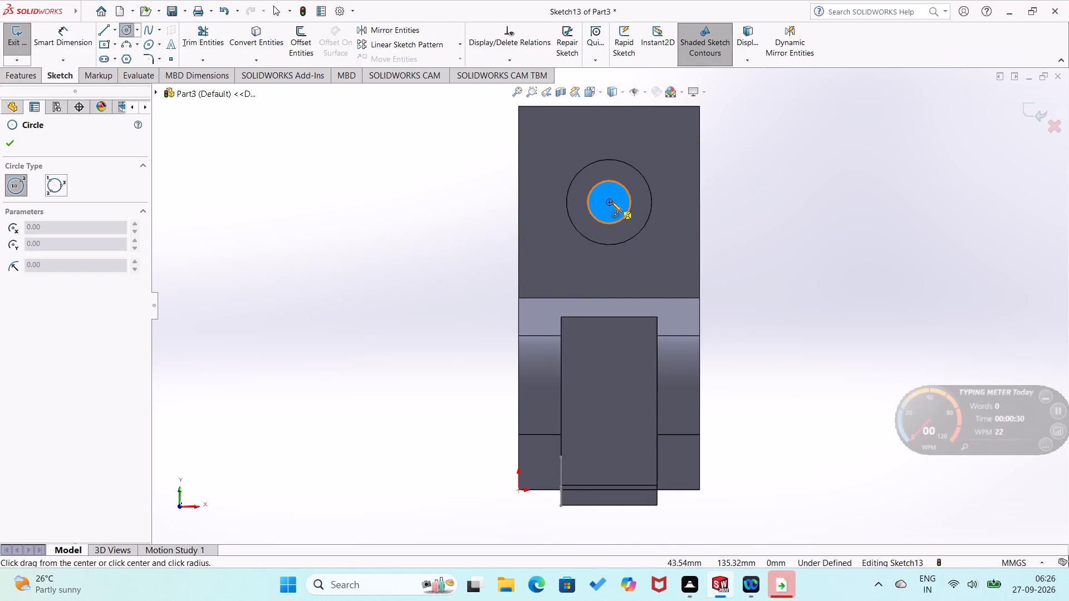
{"action": "left_click", "coordinate": [607, 202]}
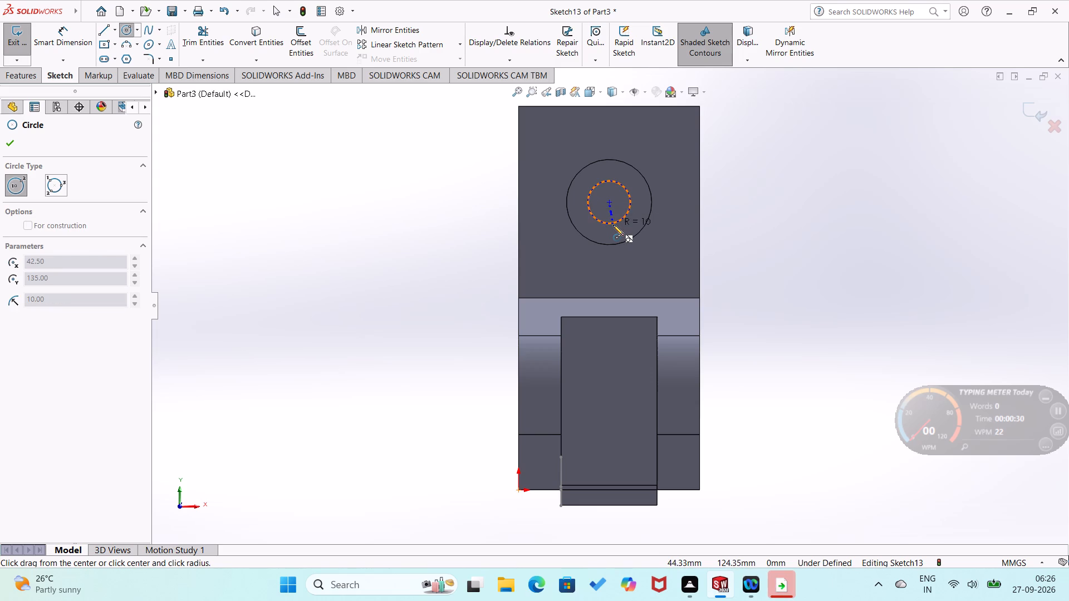
{"action": "left_click", "coordinate": [613, 225]}
Dimension the circle's diameter as 20 mm.
{"action": "right_click_drag", "start_coordinate": [428, 326], "coordinate": [433, 219]}
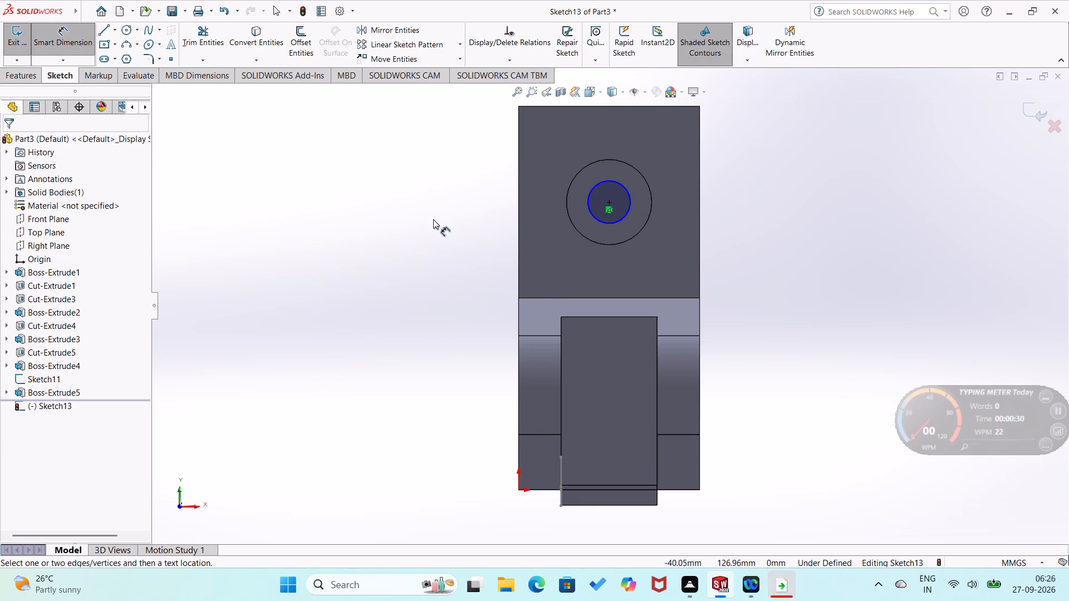
{"action": "left_click", "coordinate": [627, 213]}
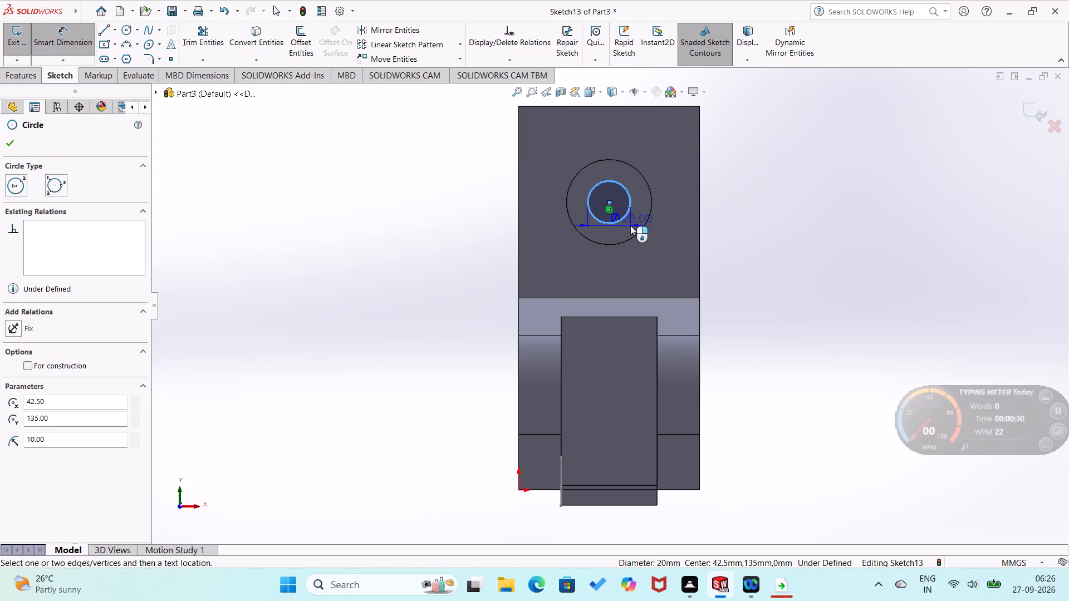
{"action": "left_click", "coordinate": [638, 236]}
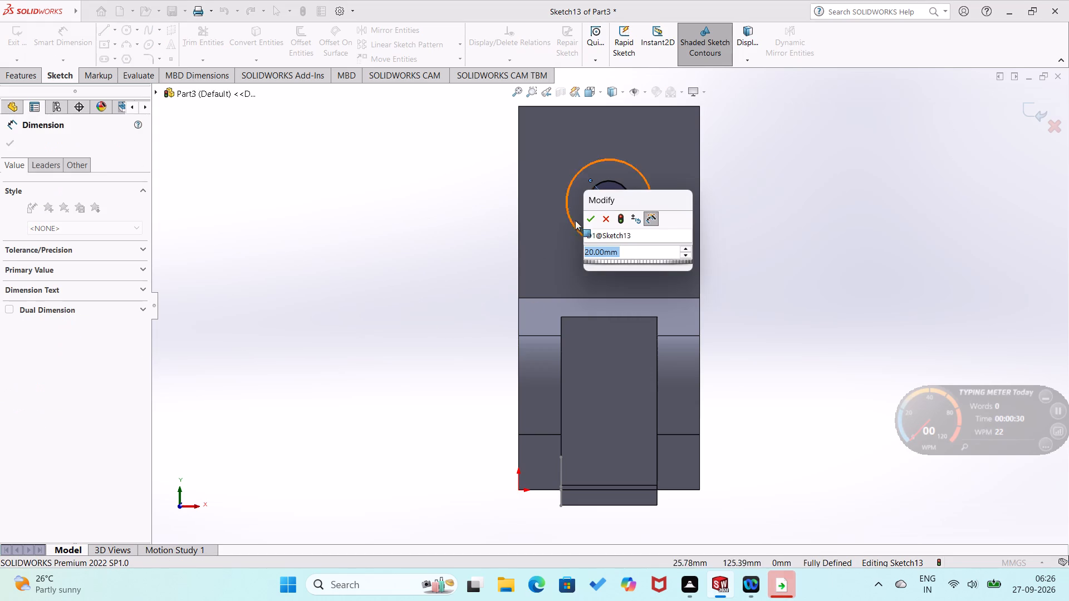
{"action": "left_click", "coordinate": [593, 219]}
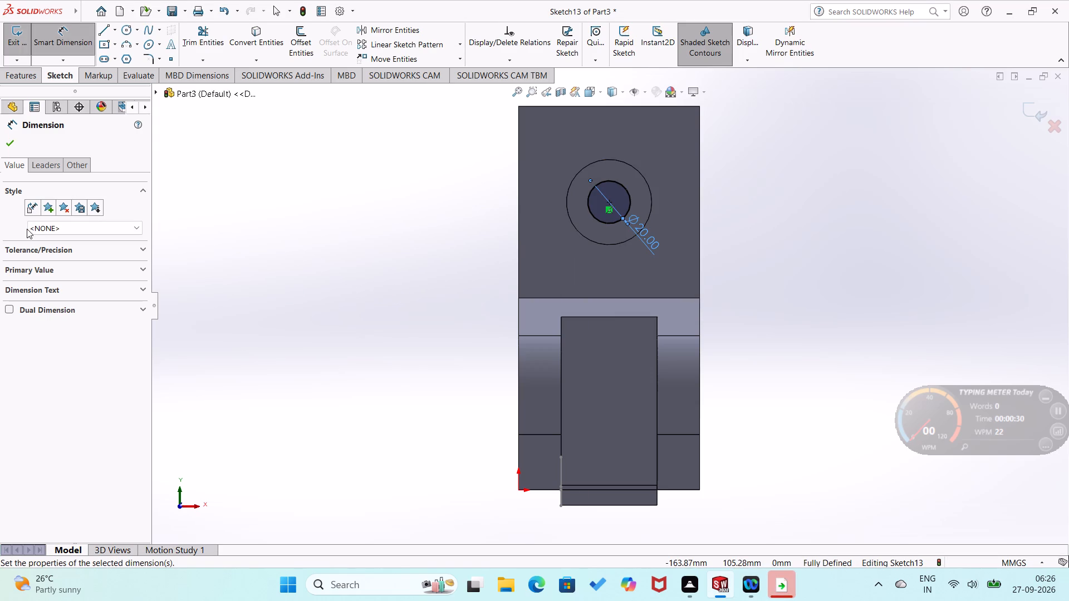
{"action": "left_click", "coordinate": [7, 148]}
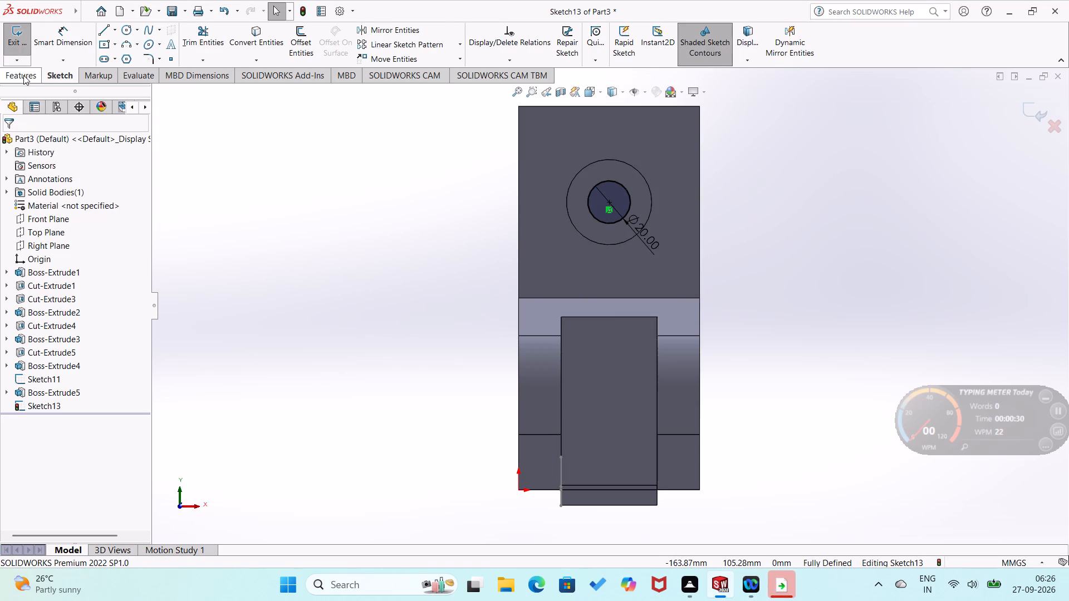
Cut-extrude the 20 mm circle as a Blind cut 10 mm deep through the rear pad.
{"action": "left_click", "coordinate": [23, 75]}
{"action": "left_click", "coordinate": [185, 43]}
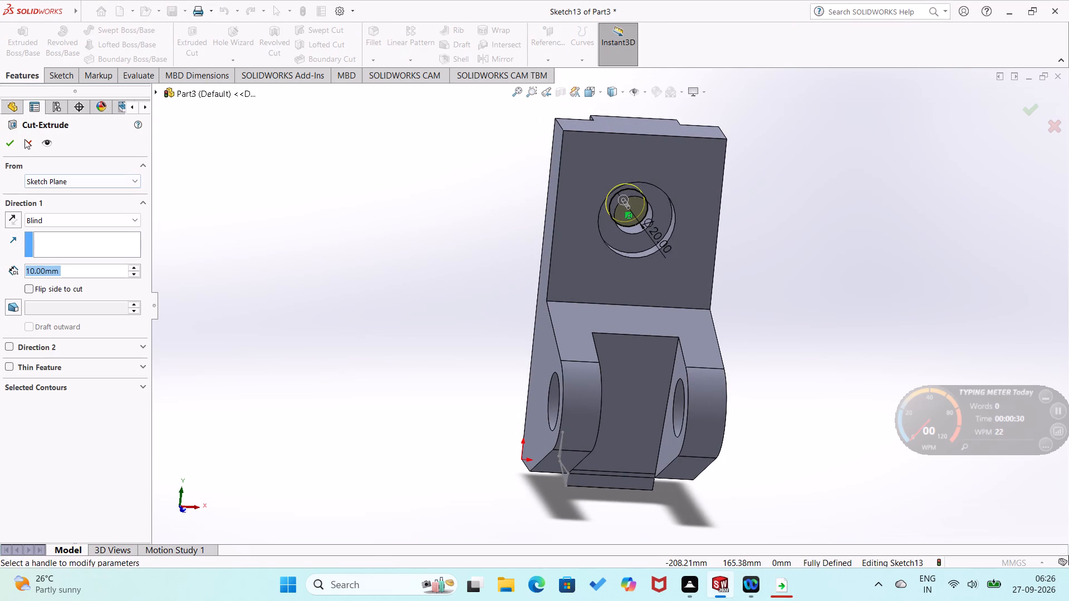
{"action": "left_click", "coordinate": [13, 145]}
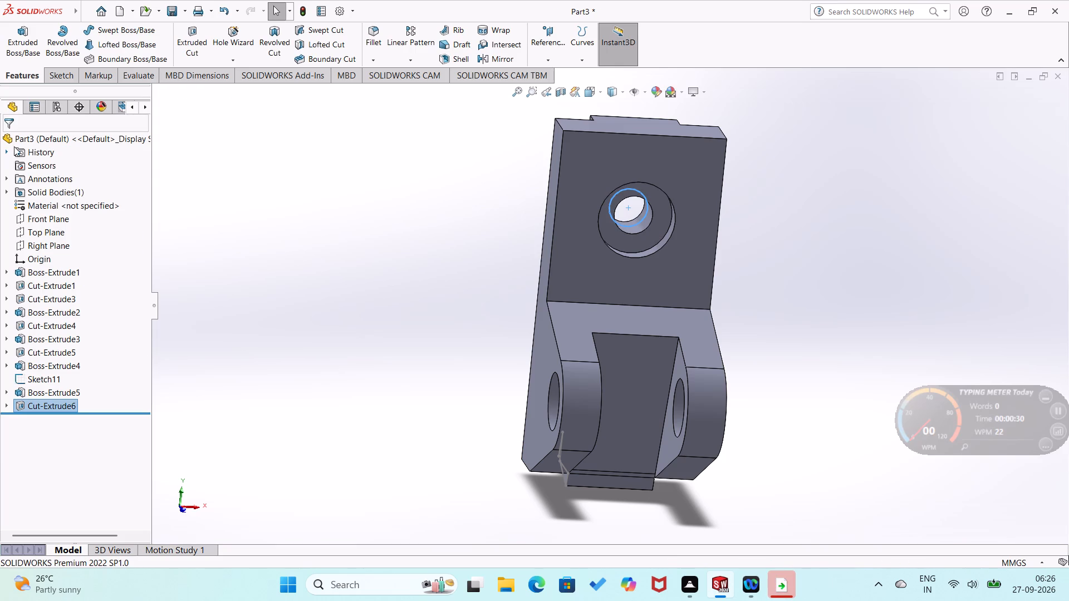
{"action": "left_click", "coordinate": [221, 275]}
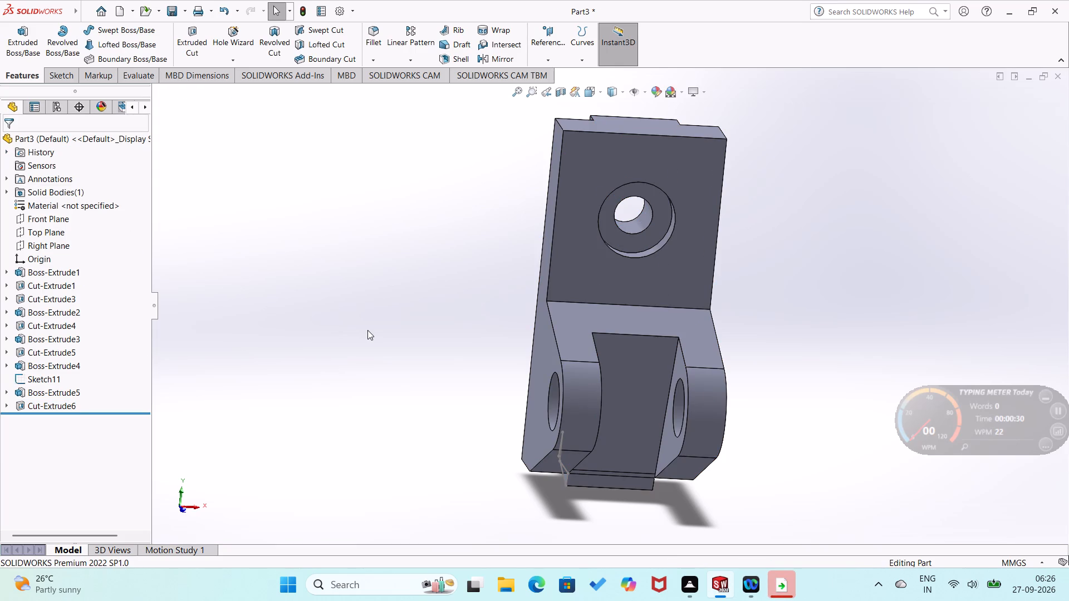
Close the finished bracket part without saving its changes.
{"action": "middle_click_drag", "start_coordinate": [371, 336], "coordinate": [561, 492]}
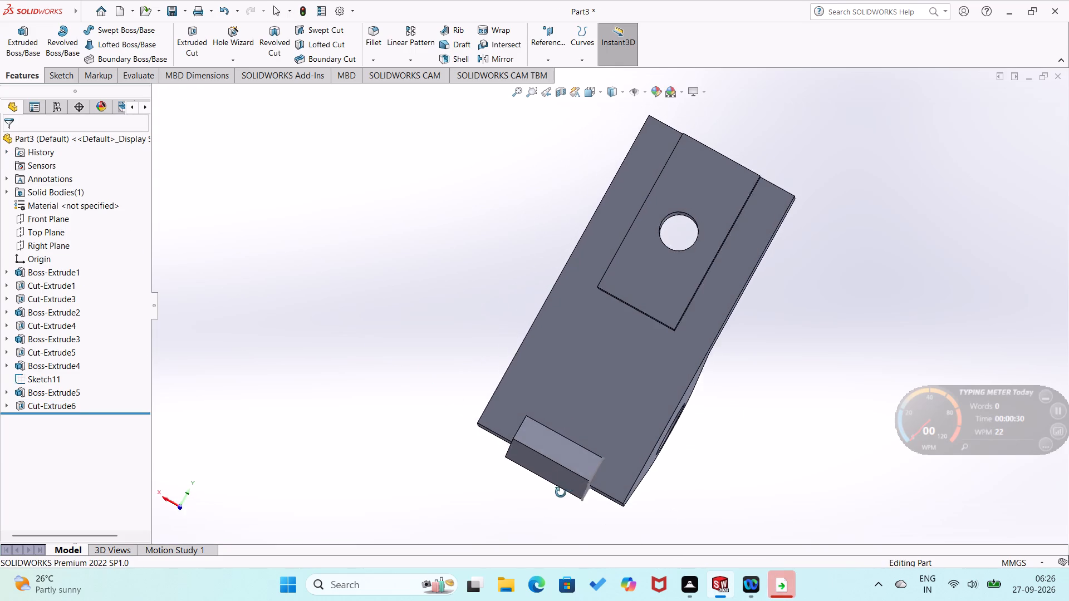
{"action": "middle_click_drag", "start_coordinate": [561, 492], "coordinate": [445, 420]}
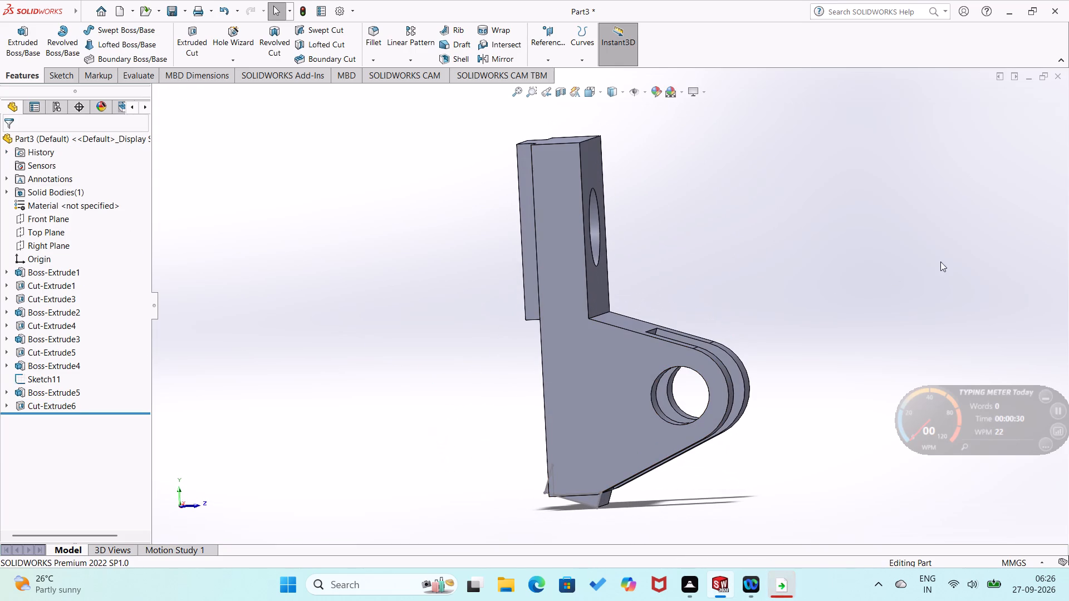
{"action": "left_click", "coordinate": [1062, 70]}
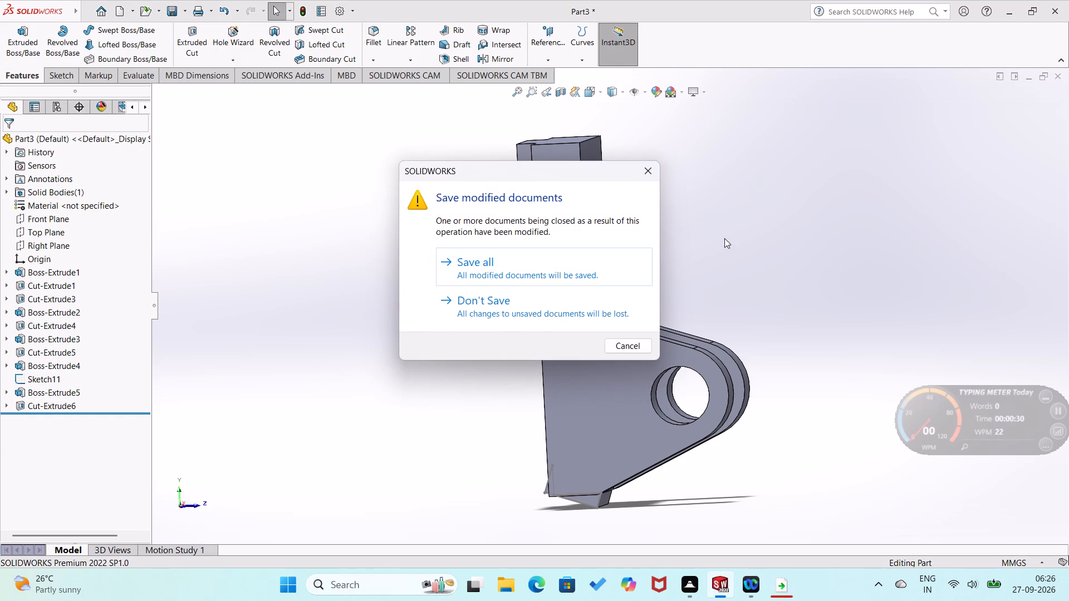
{"action": "left_click", "coordinate": [463, 308]}
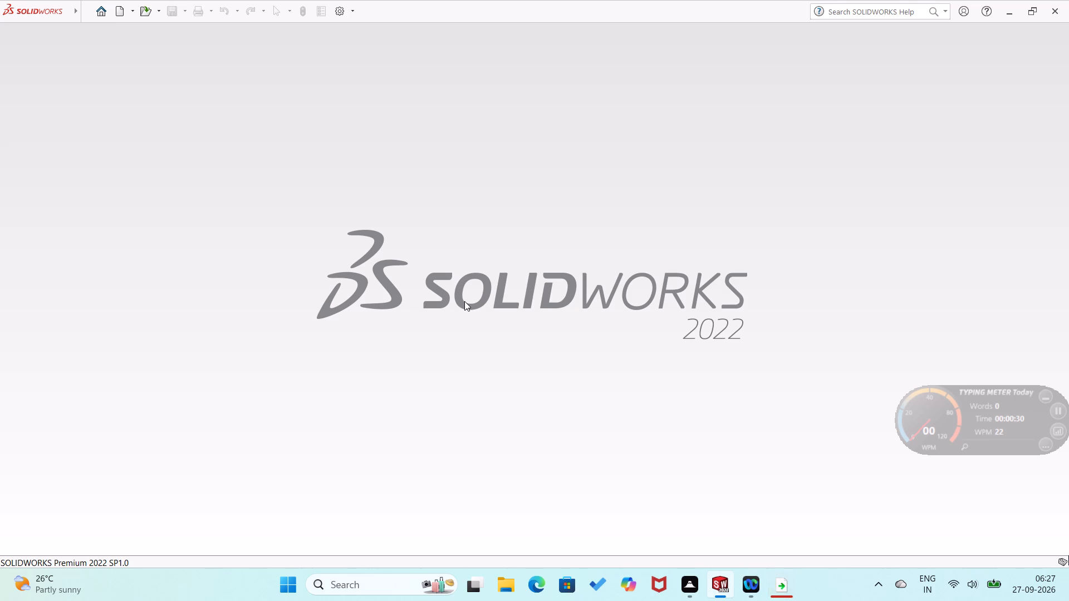
Create a new part document.
{"action": "left_click", "coordinate": [104, 11]}
{"action": "left_click", "coordinate": [288, 153]}
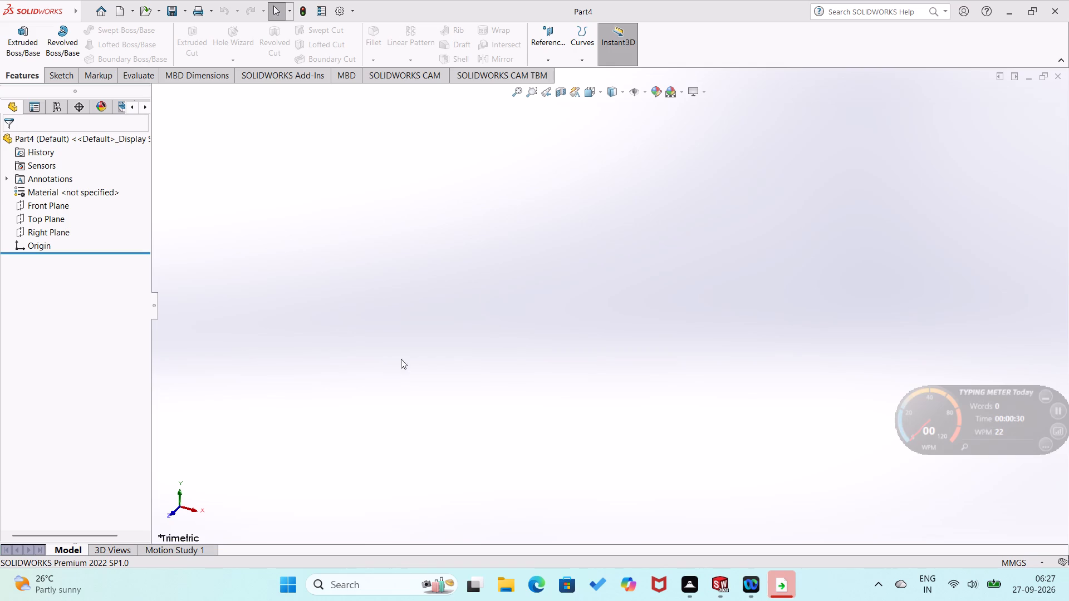
Sketch a closed rectangle of lines on the Front Plane, starting at the origin, about 116 mm wide and 51 mm high.
{"action": "left_click", "coordinate": [52, 206]}
{"action": "left_click", "coordinate": [60, 190]}
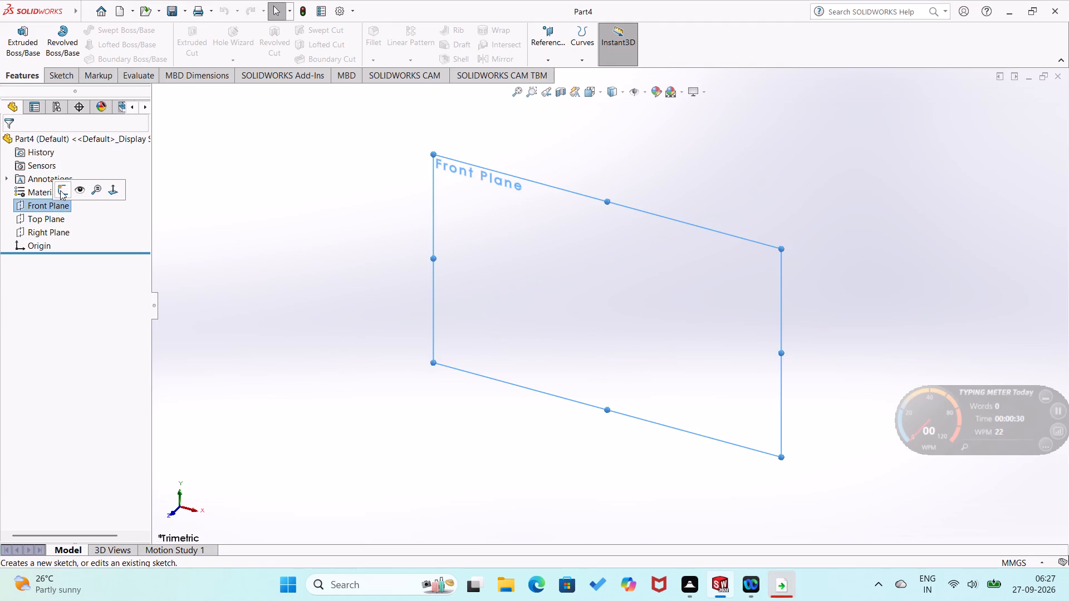
{"action": "right_click_drag", "start_coordinate": [517, 299], "coordinate": [276, 319]}
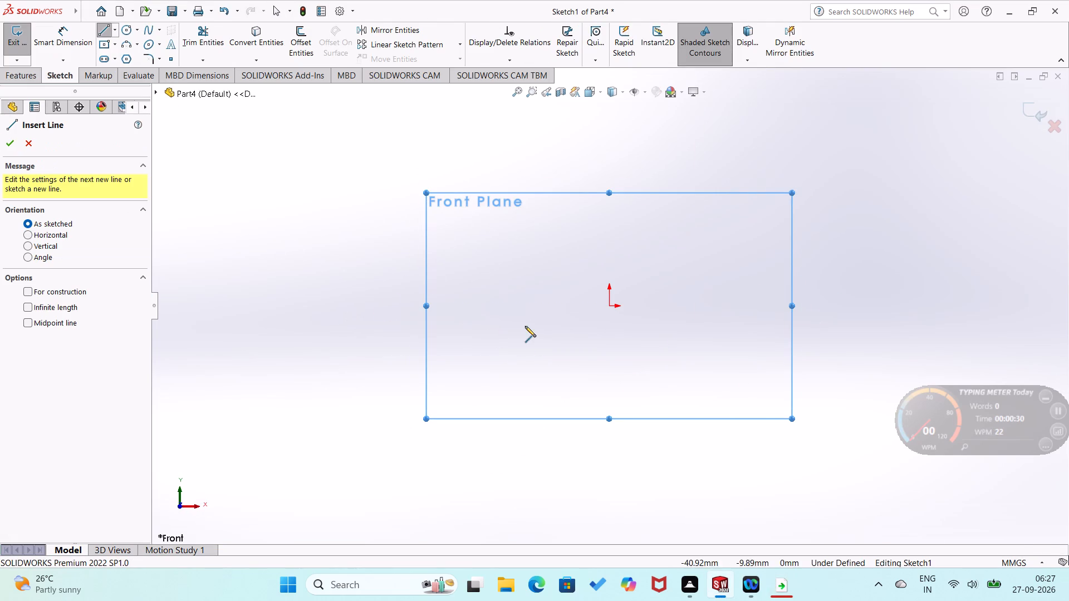
{"action": "left_click", "coordinate": [610, 305]}
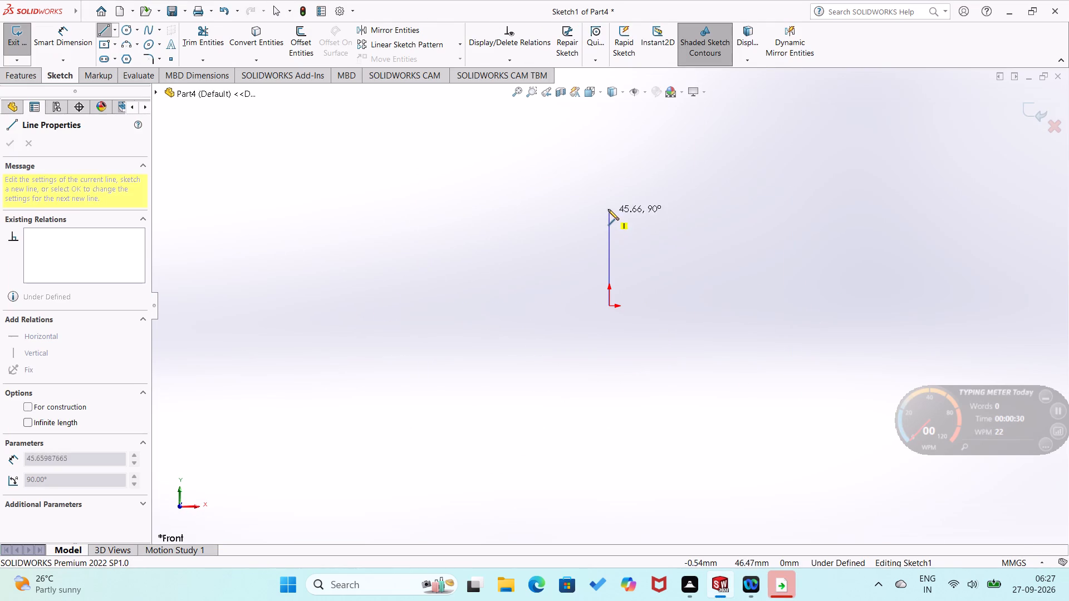
{"action": "left_click", "coordinate": [609, 200]}
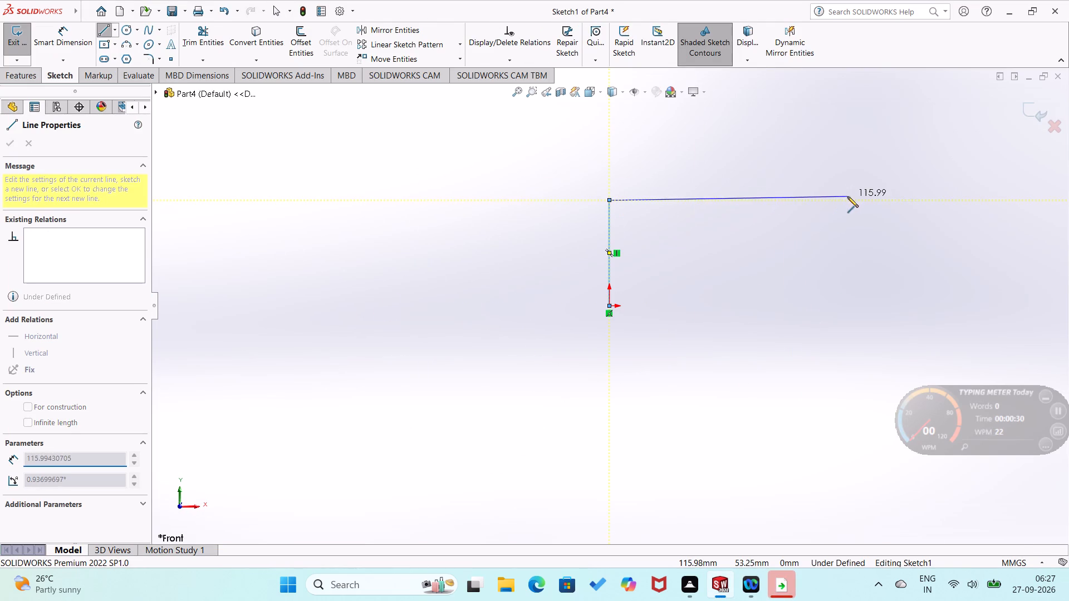
{"action": "left_click", "coordinate": [847, 199]}
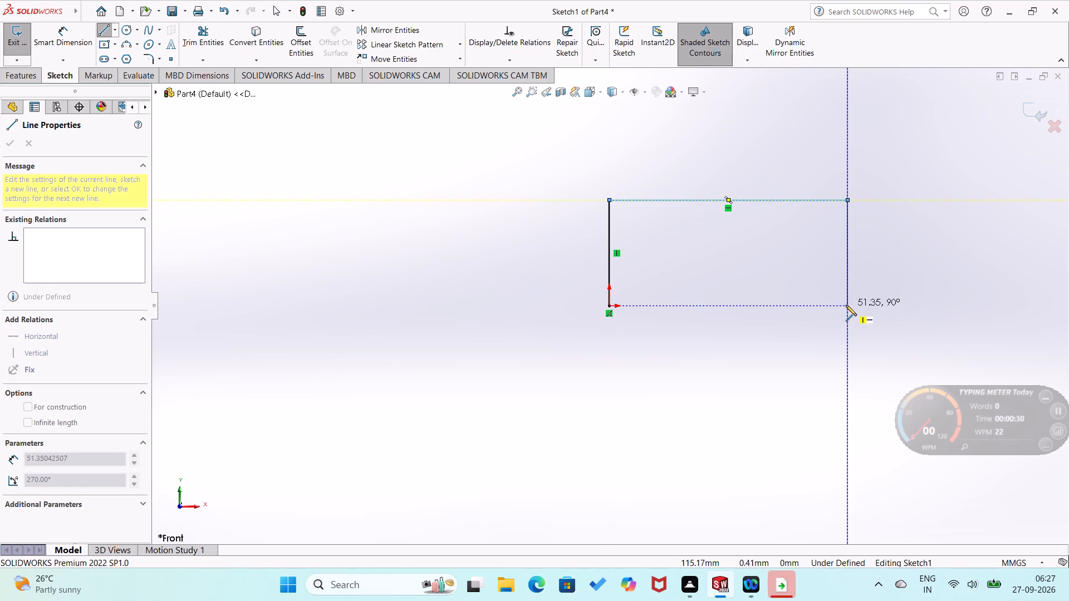
{"action": "left_click", "coordinate": [846, 303]}
{"action": "left_click", "coordinate": [609, 304]}
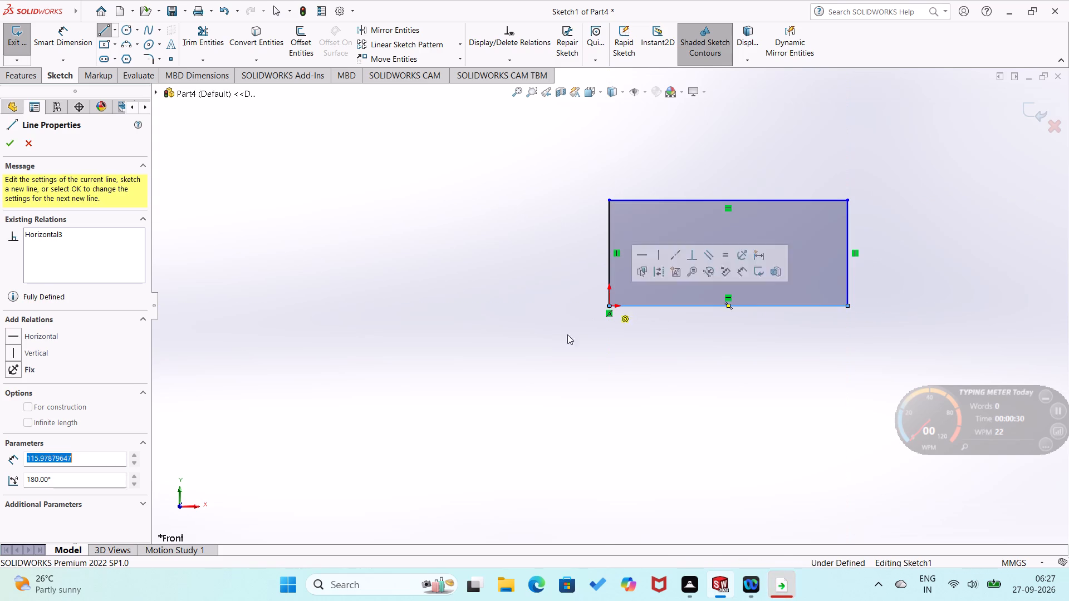
Dimension the rectangle's bottom side to a width of 100 mm.
{"action": "right_click_drag", "start_coordinate": [542, 358], "coordinate": [532, 248]}
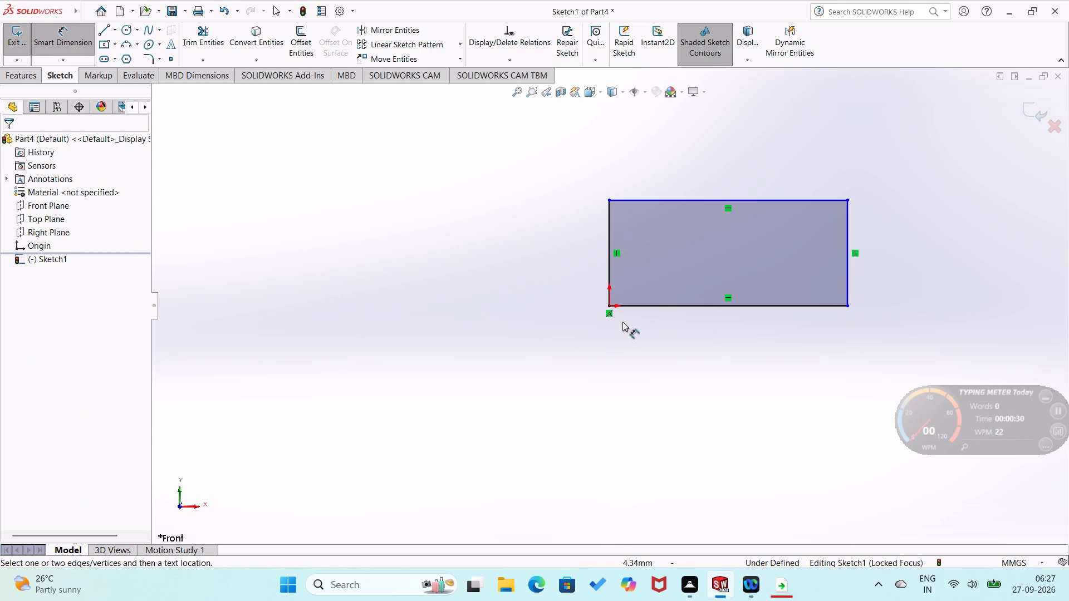
{"action": "left_click", "coordinate": [699, 303]}
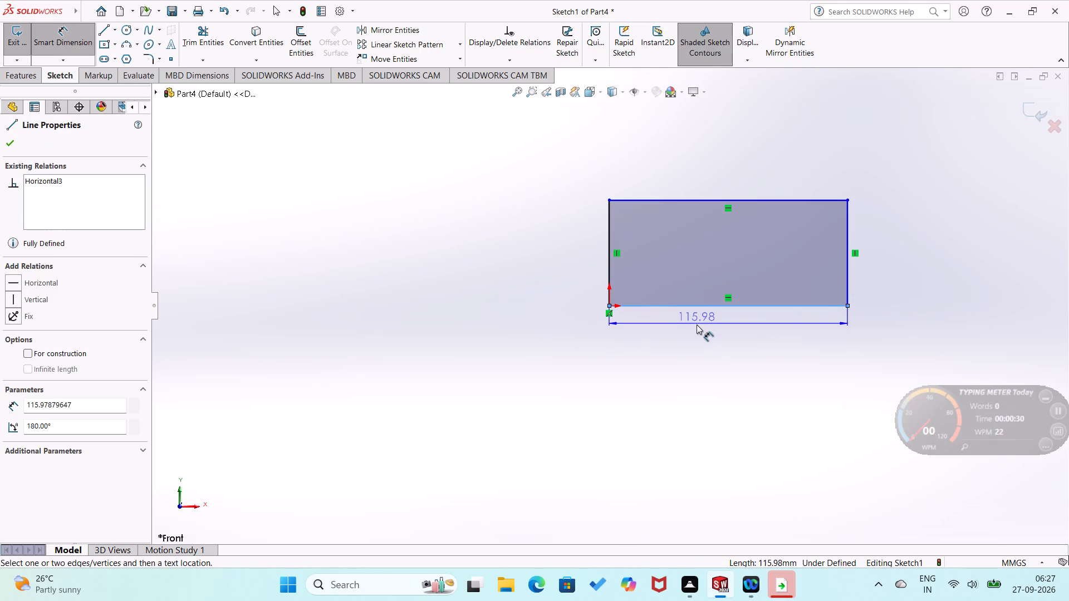
{"action": "left_click", "coordinate": [697, 329]}
{"action": "type", "text": "100"}
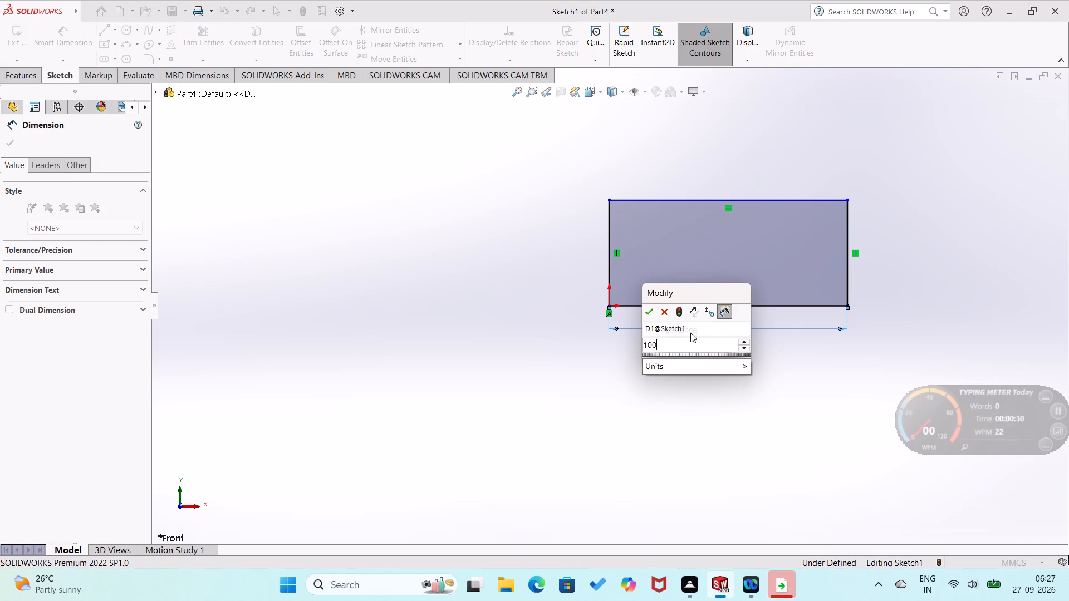
{"action": "key", "text": "Return"}
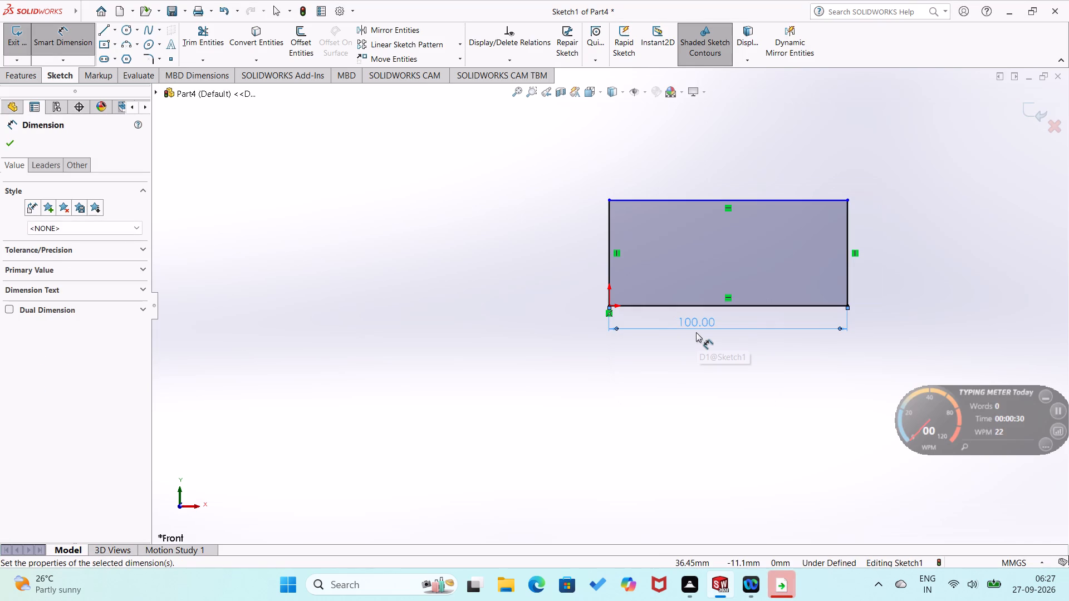
Dimension the rectangle's vertical side at the origin to a height of 63 mm.
{"action": "left_click", "coordinate": [612, 248]}
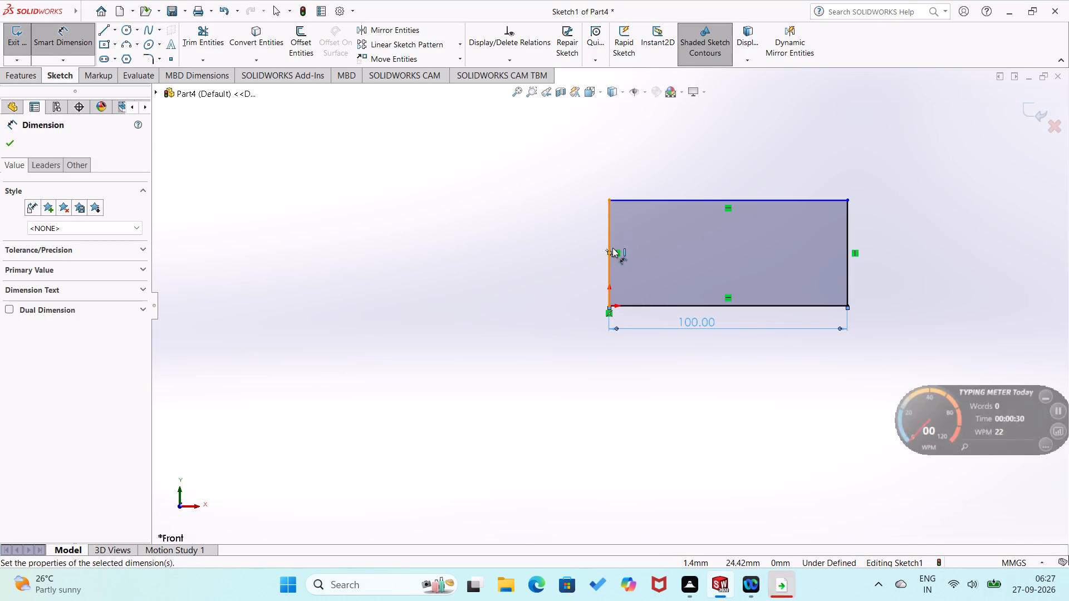
{"action": "left_click", "coordinate": [584, 254]}
{"action": "type", "text": "63"}
{"action": "key", "text": "Return"}
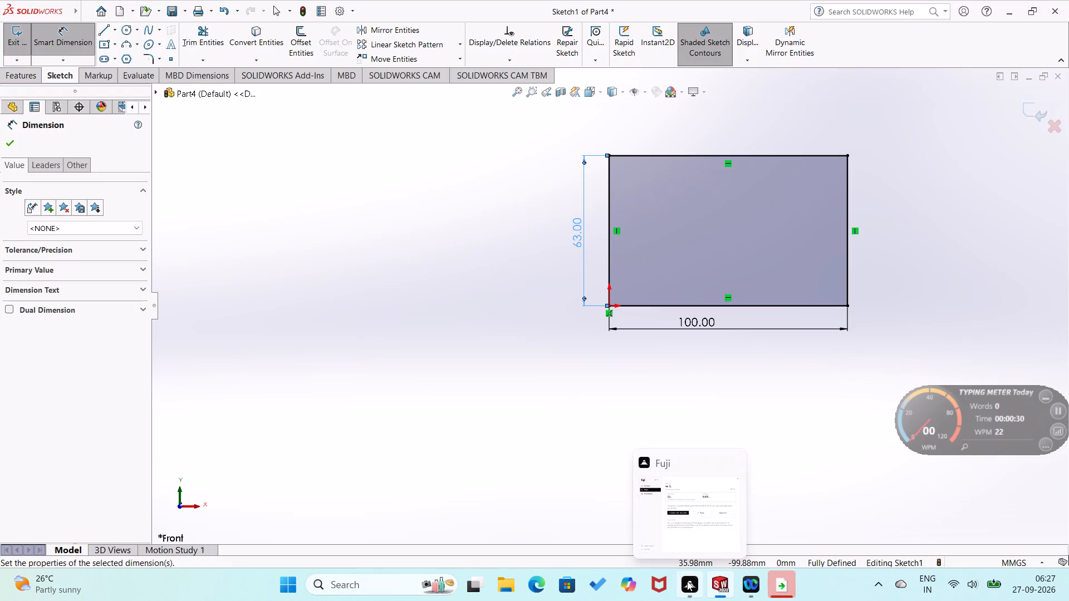
{"action": "left_click", "coordinate": [508, 392]}
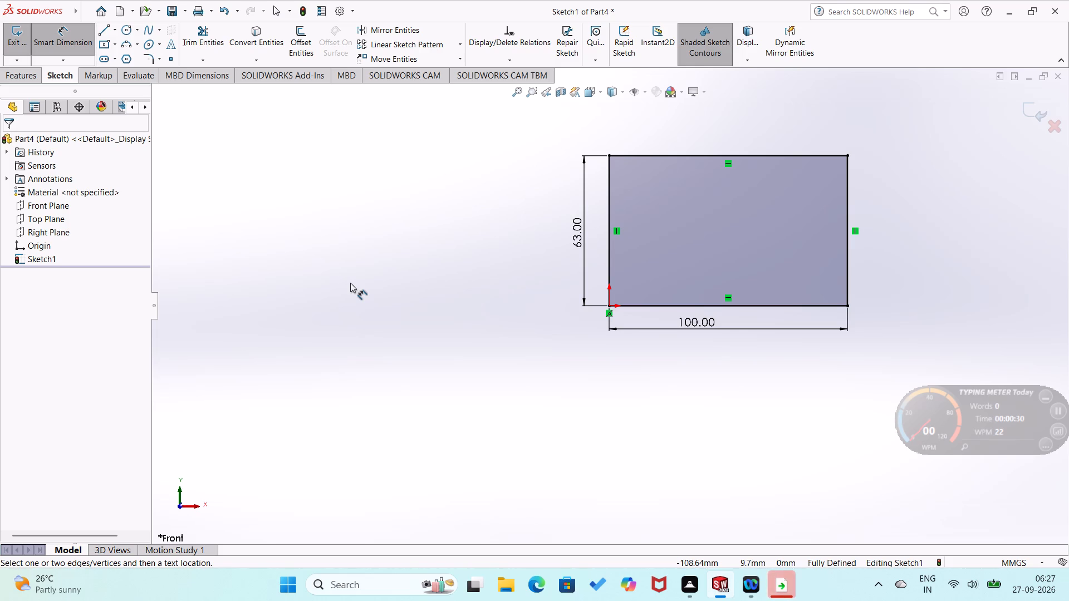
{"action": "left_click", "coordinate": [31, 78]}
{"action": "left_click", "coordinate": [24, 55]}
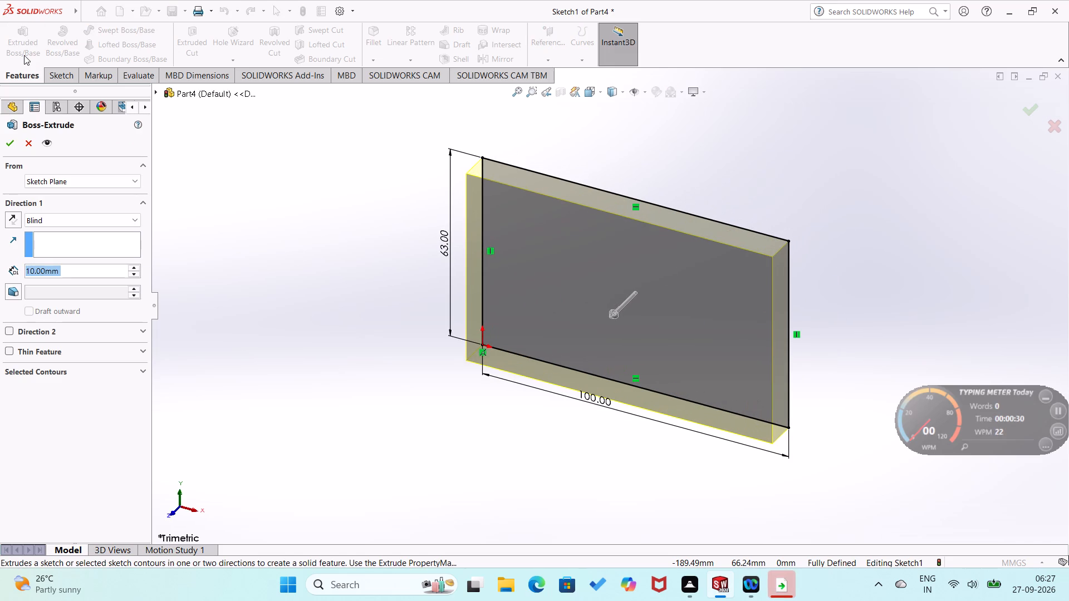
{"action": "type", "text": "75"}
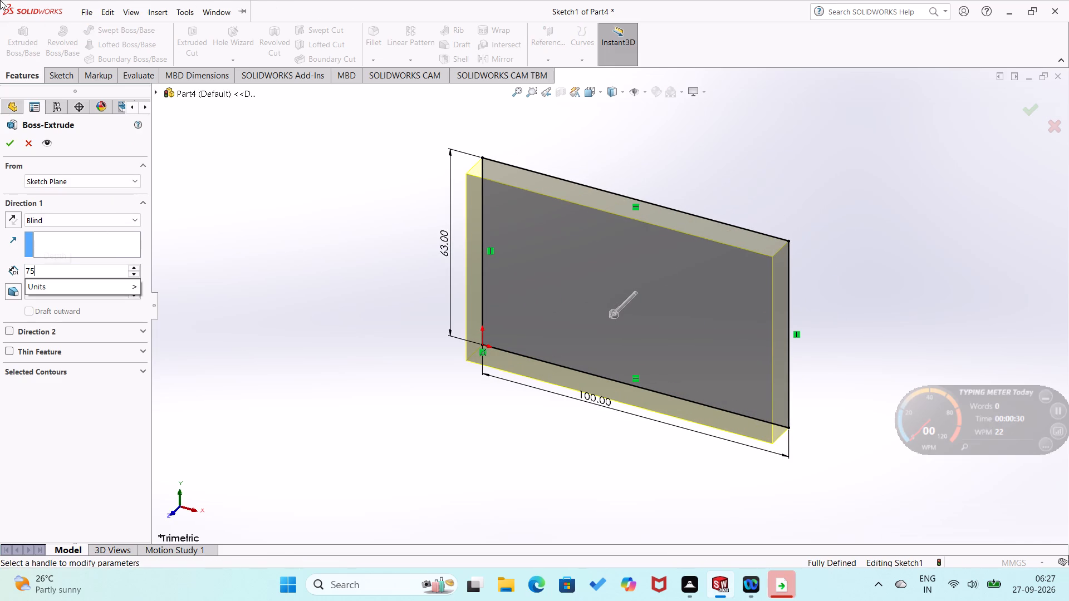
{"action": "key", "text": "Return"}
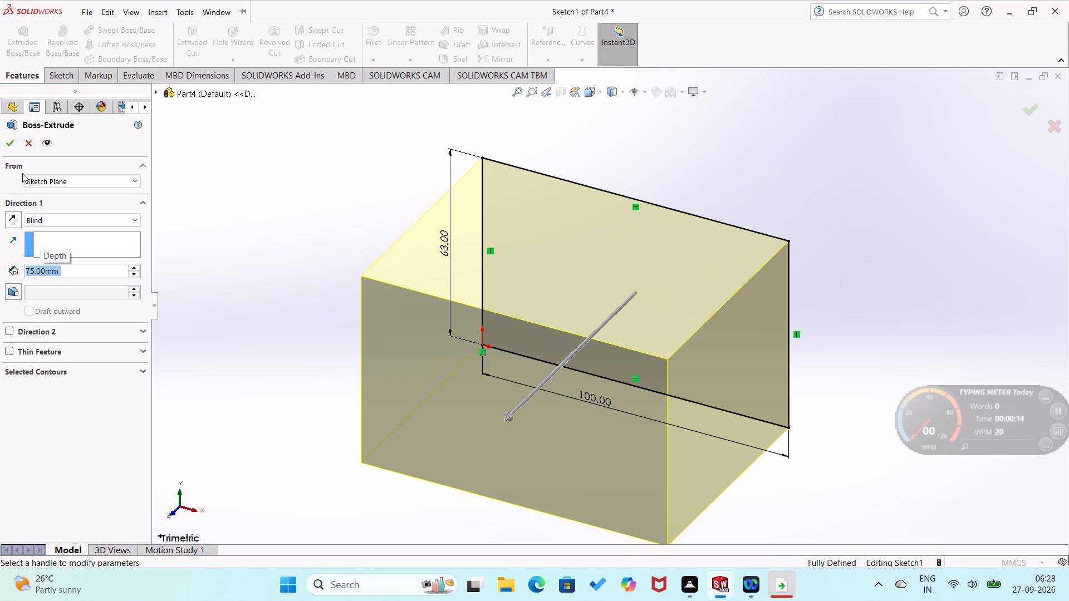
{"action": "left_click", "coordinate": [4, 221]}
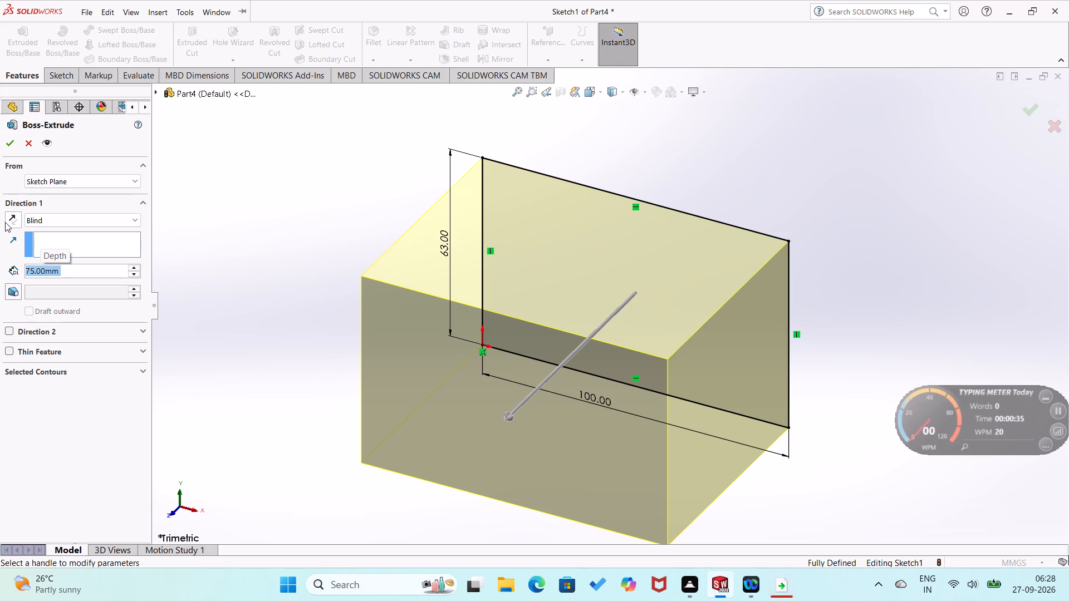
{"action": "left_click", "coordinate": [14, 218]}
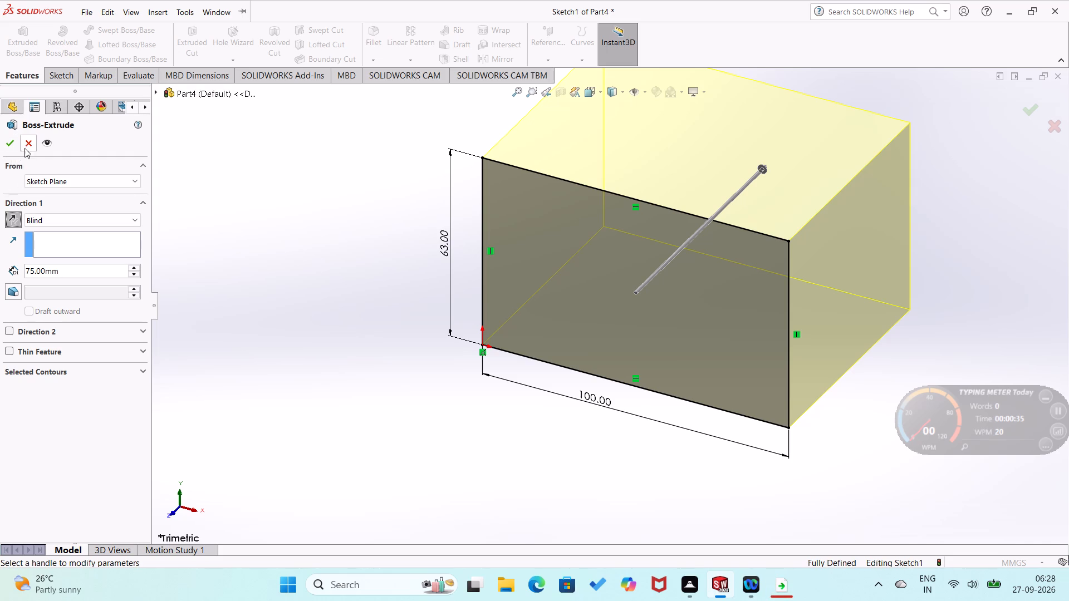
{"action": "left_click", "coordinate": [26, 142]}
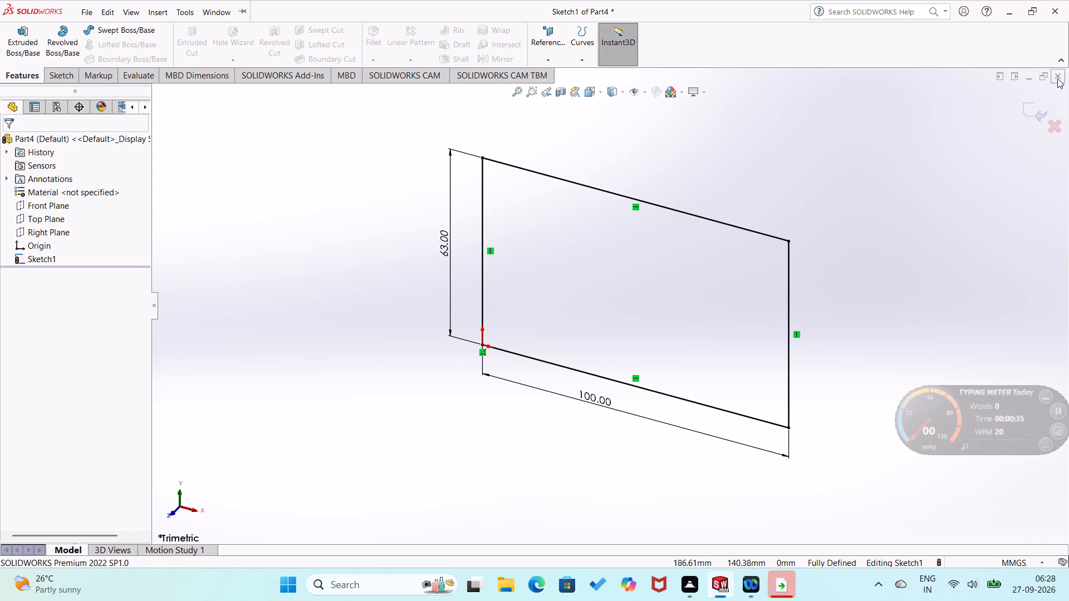
Close the current part without saving it.
{"action": "left_click", "coordinate": [1057, 78]}
{"action": "left_click", "coordinate": [597, 300]}
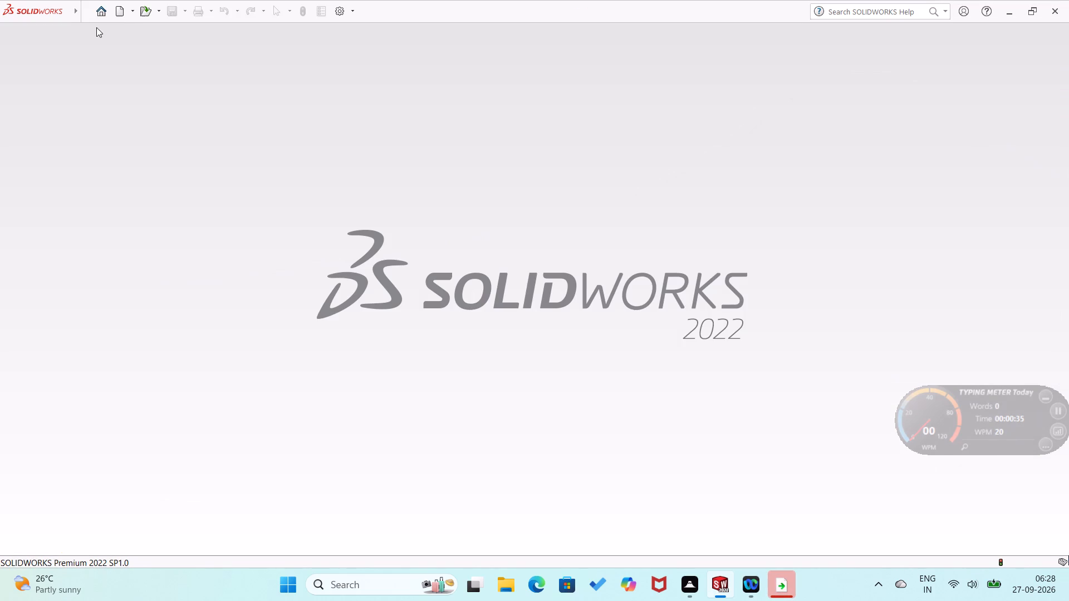
Create a new part document.
{"action": "left_click", "coordinate": [99, 7]}
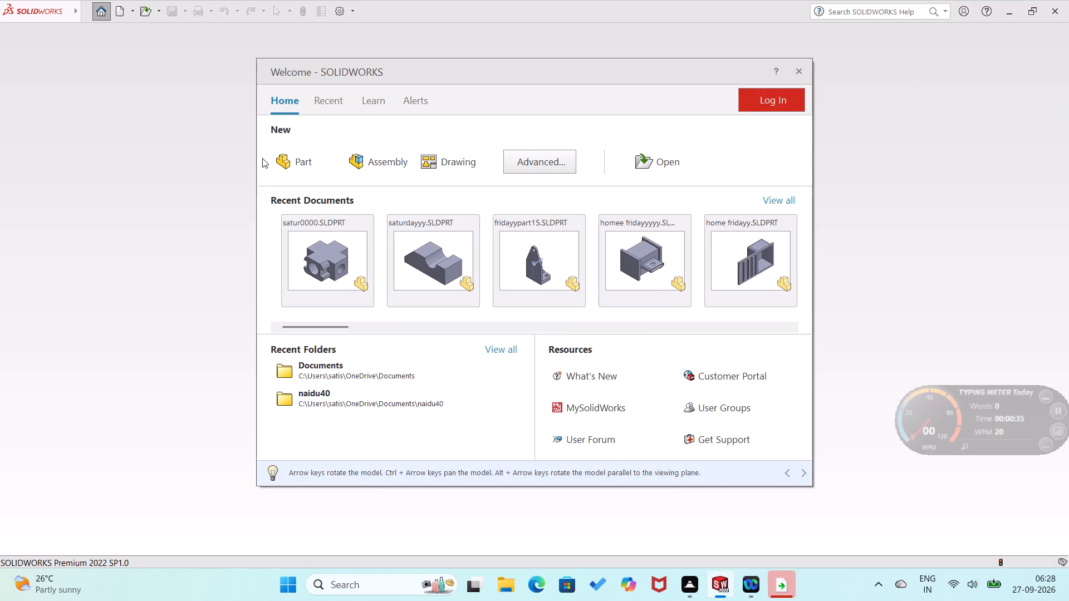
{"action": "left_click", "coordinate": [290, 159]}
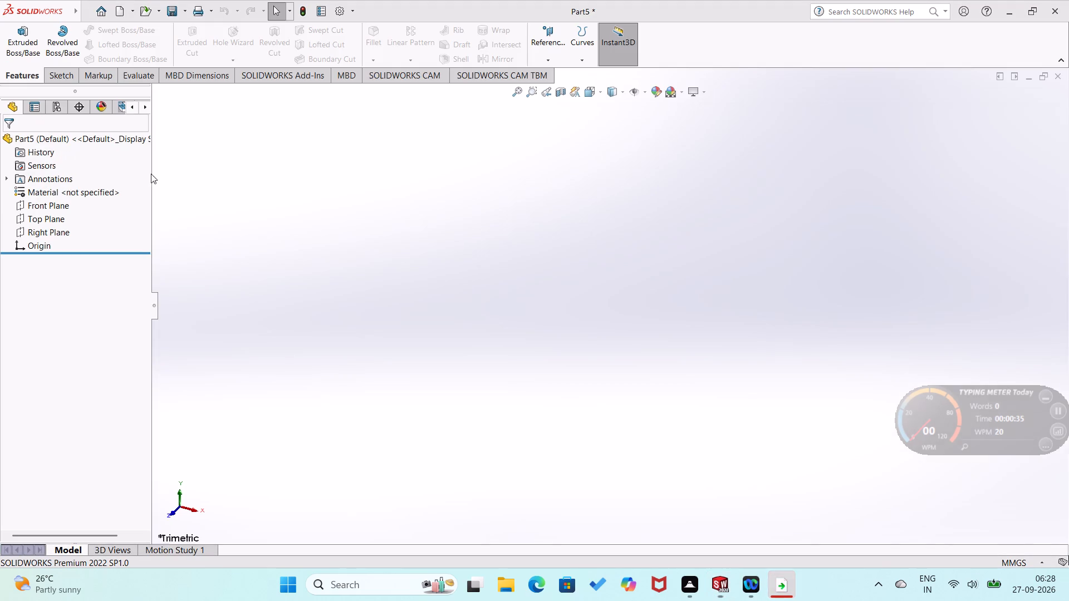
Sketch a closed rectangle of lines on the Top Plane, starting at the origin, about 115 mm wide and 51 mm high.
{"action": "left_click", "coordinate": [36, 214]}
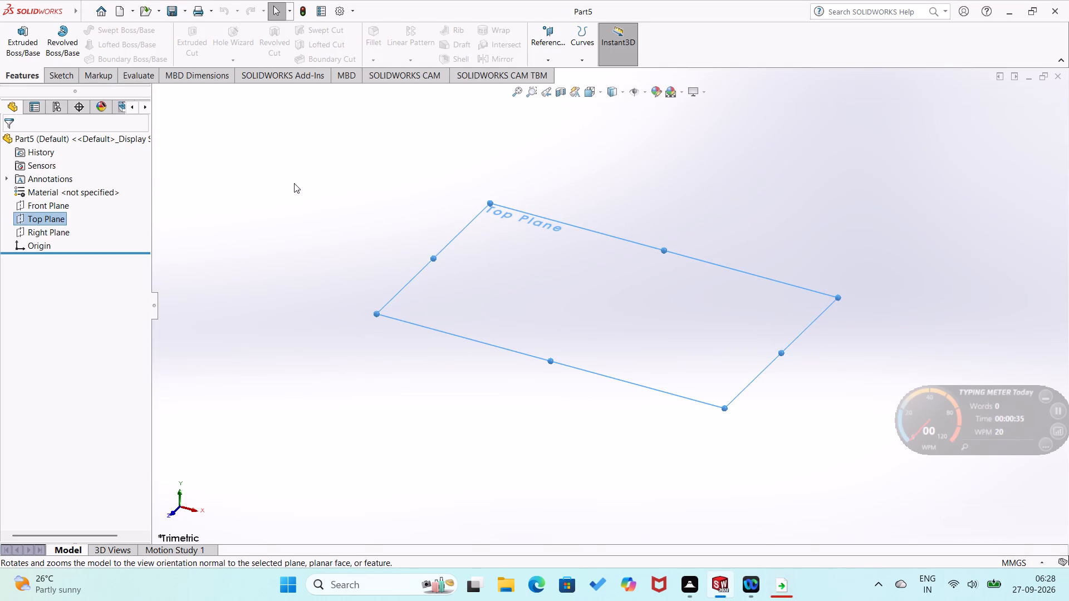
{"action": "right_click", "coordinate": [33, 214]}
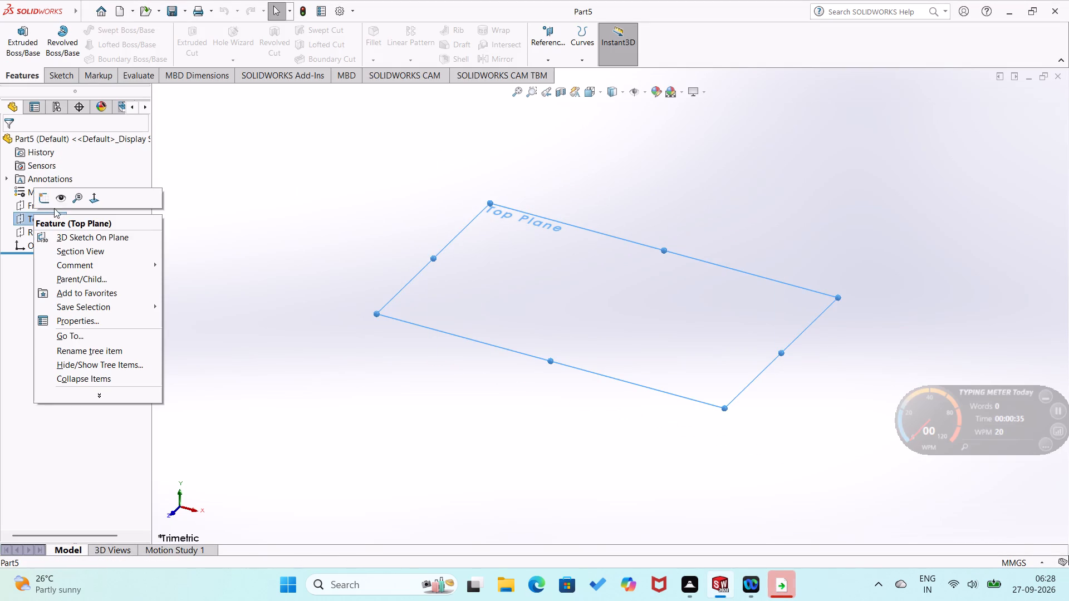
{"action": "left_click", "coordinate": [44, 197]}
{"action": "right_click_drag", "start_coordinate": [450, 270], "coordinate": [296, 319]}
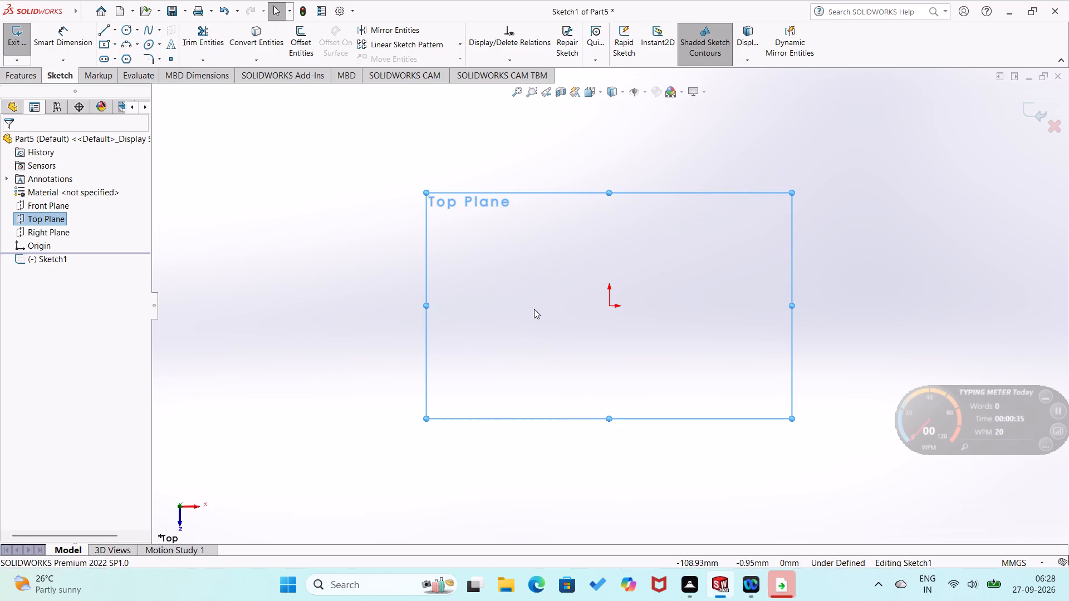
{"action": "left_click_drag", "start_coordinate": [609, 307], "coordinate": [609, 302]}
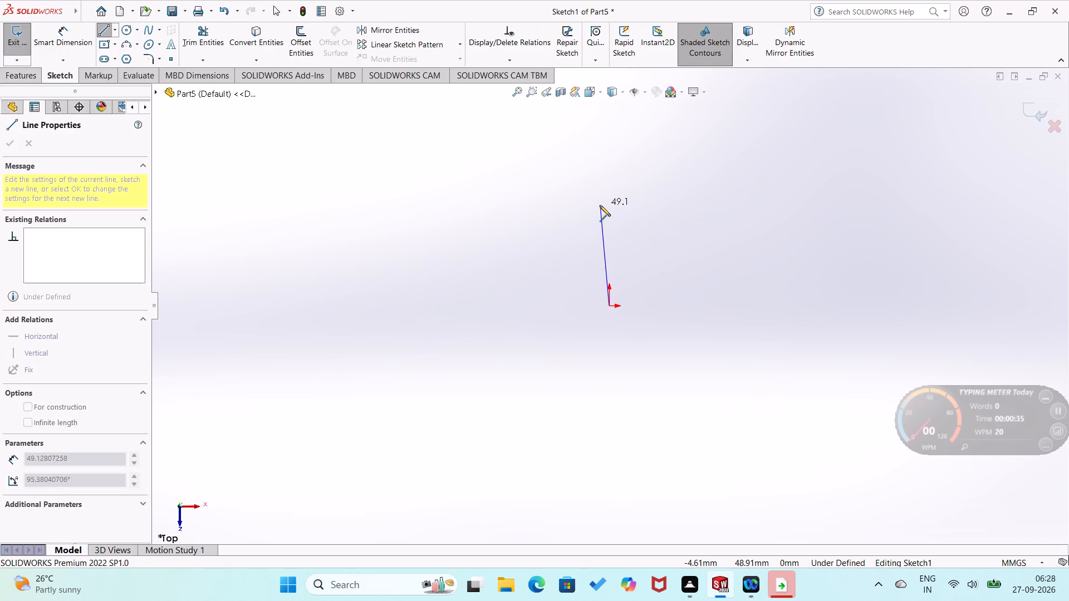
{"action": "left_click", "coordinate": [609, 201]}
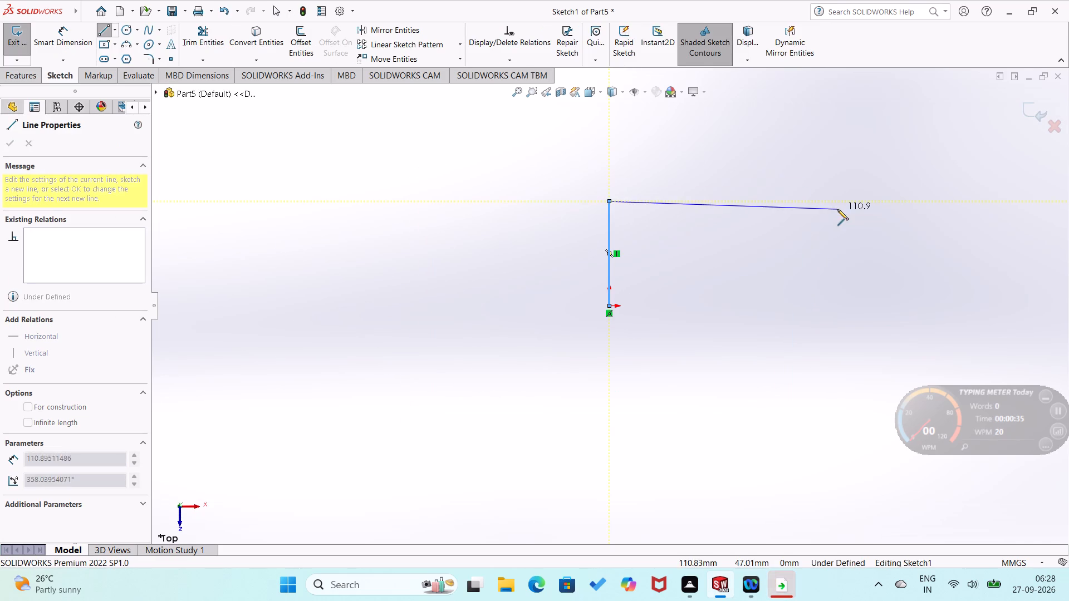
{"action": "left_click", "coordinate": [845, 200]}
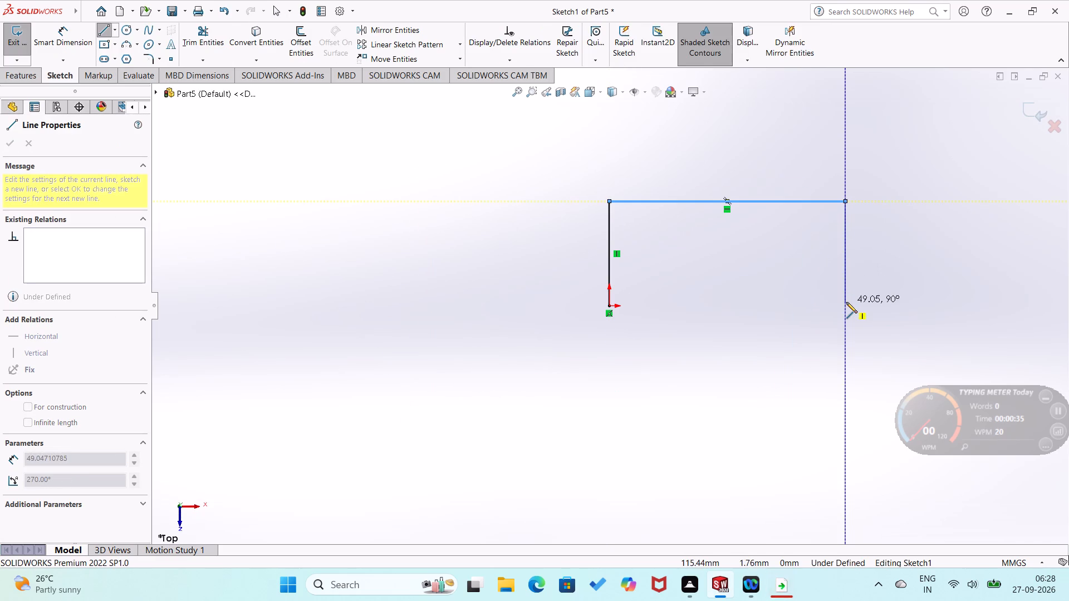
{"action": "left_click", "coordinate": [846, 304]}
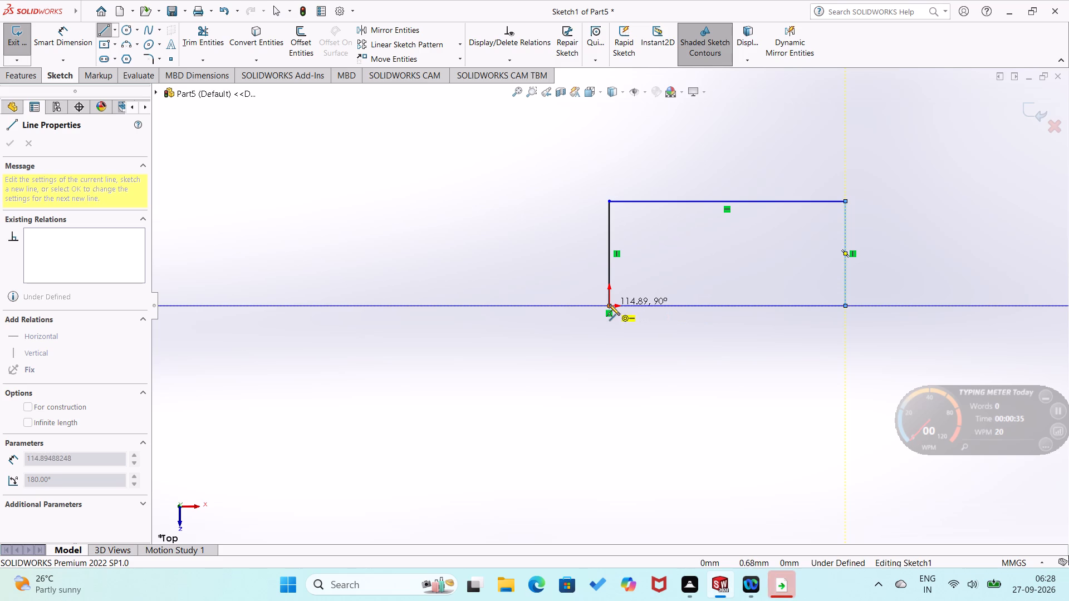
{"action": "left_click", "coordinate": [609, 304]}
Dimension the rectangle's horizontal side at the origin to a width of 100 mm.
{"action": "right_click_drag", "start_coordinate": [630, 347], "coordinate": [680, 181]}
{"action": "left_click_drag", "start_coordinate": [678, 303], "coordinate": [675, 320]}
{"action": "left_click", "coordinate": [673, 331]}
{"action": "type", "text": "100"}
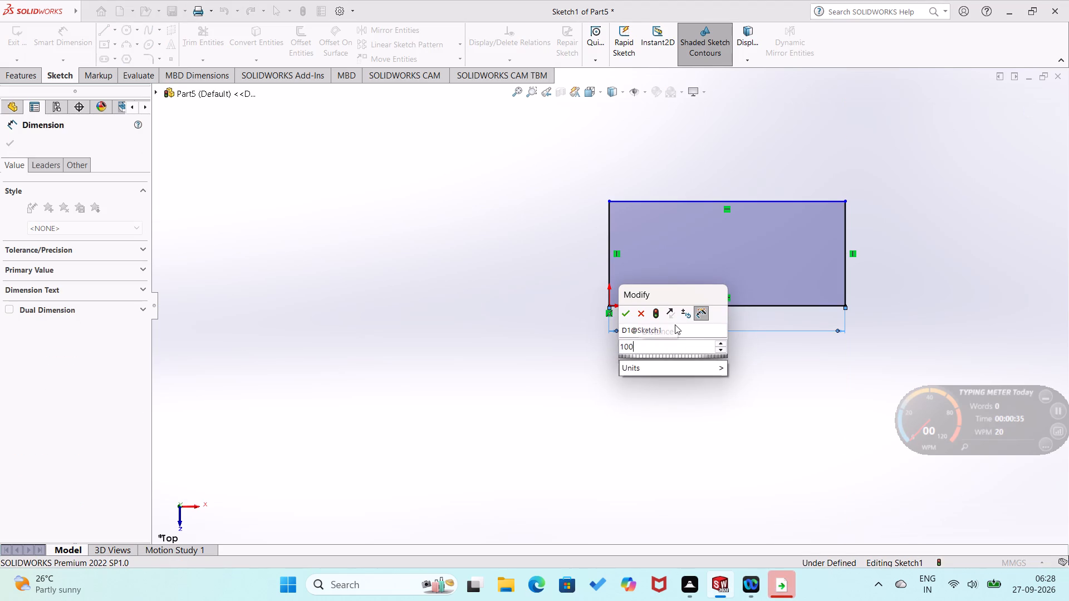
{"action": "key", "text": "Return"}
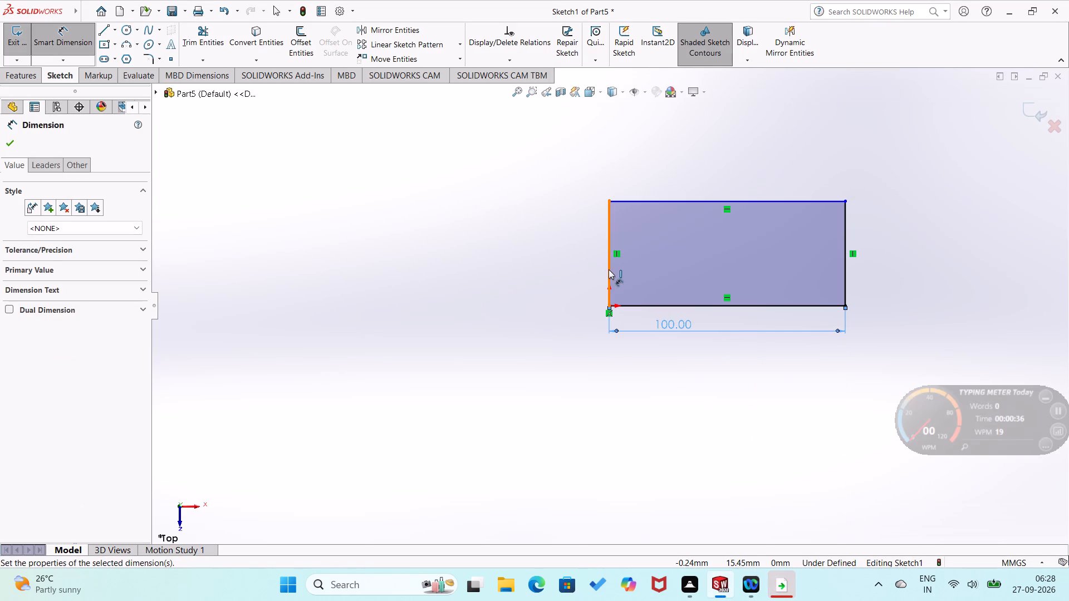
Dimension the rectangle's vertical side at the origin to a height of 63 mm.
{"action": "left_click", "coordinate": [609, 269]}
{"action": "left_click", "coordinate": [575, 269]}
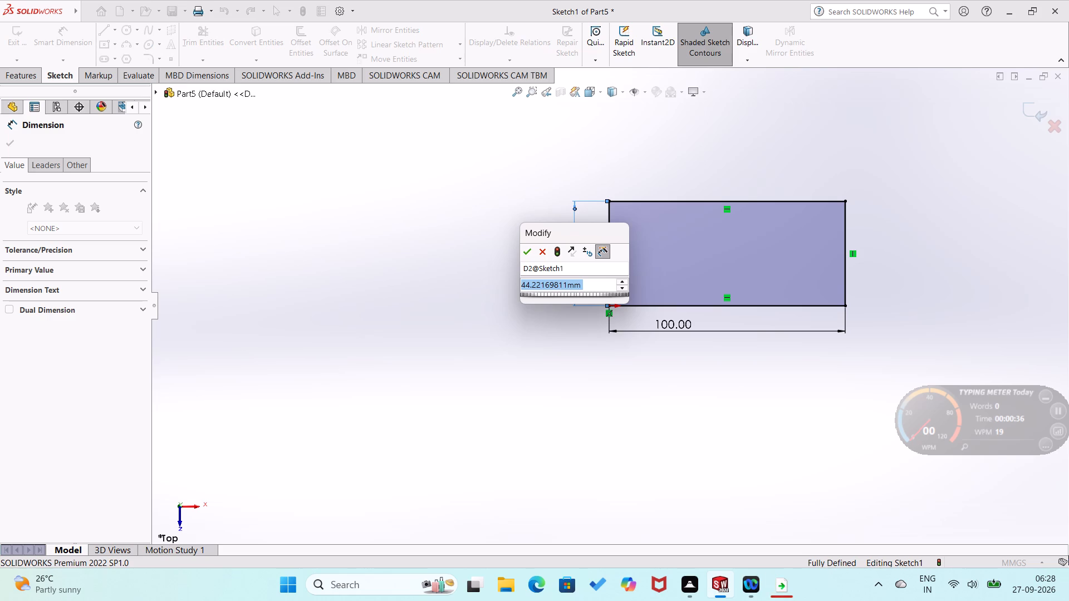
{"action": "type", "text": "63"}
{"action": "key", "text": "Return"}
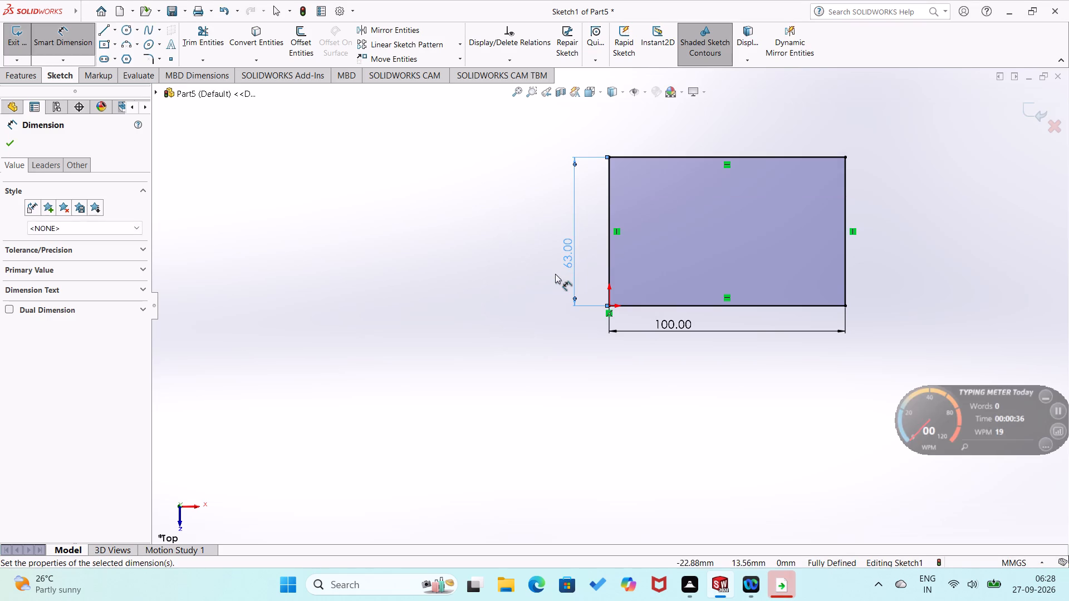
{"action": "left_click", "coordinate": [539, 298]}
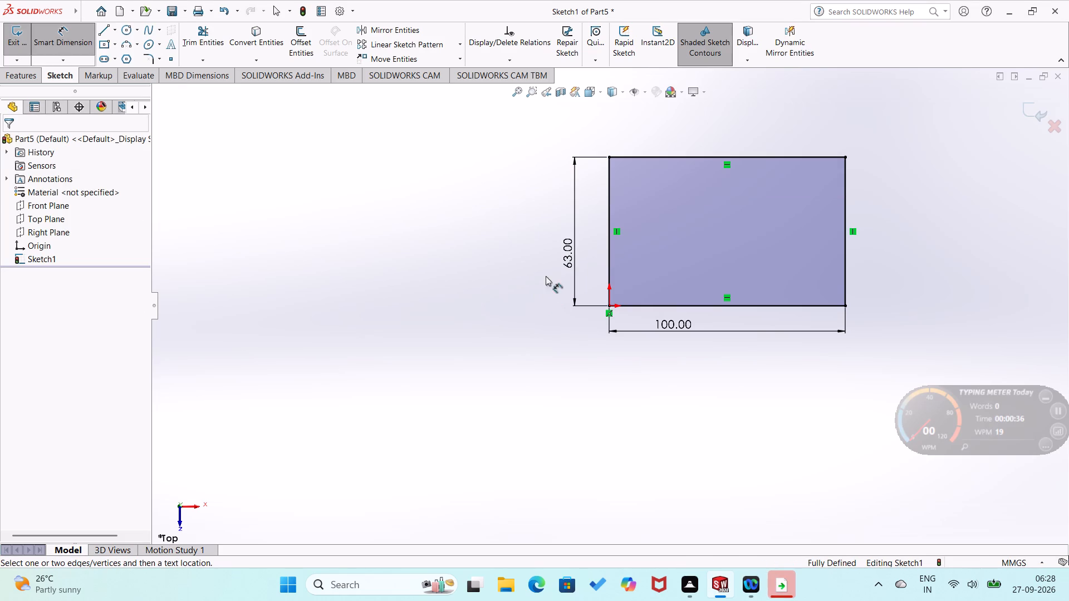
Extrude the rectangle upward as a blind boss 75 mm deep to form the block.
{"action": "left_click", "coordinate": [31, 73]}
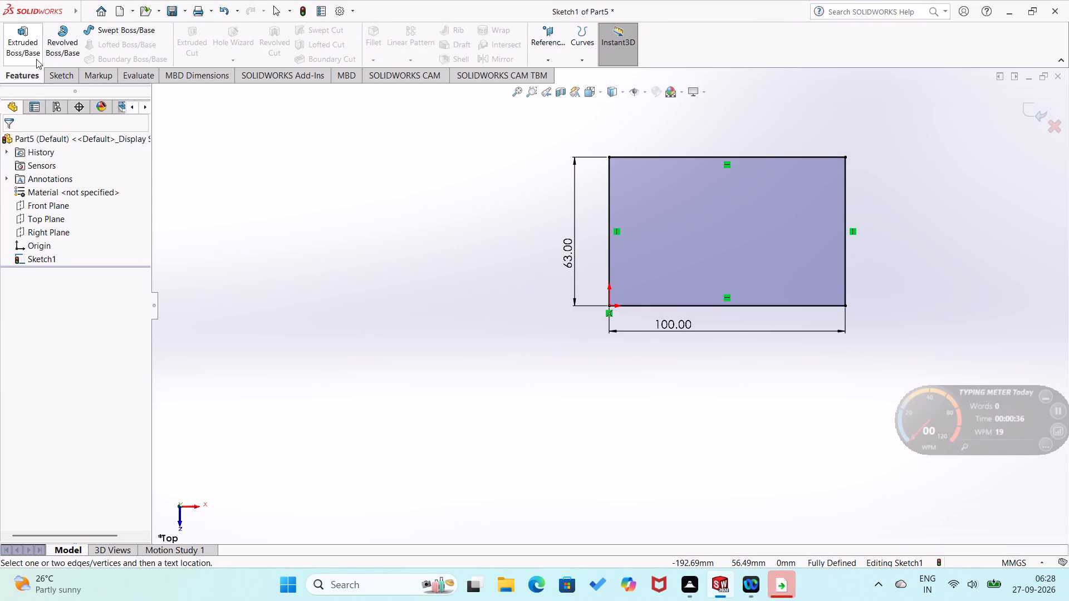
{"action": "left_click", "coordinate": [27, 45]}
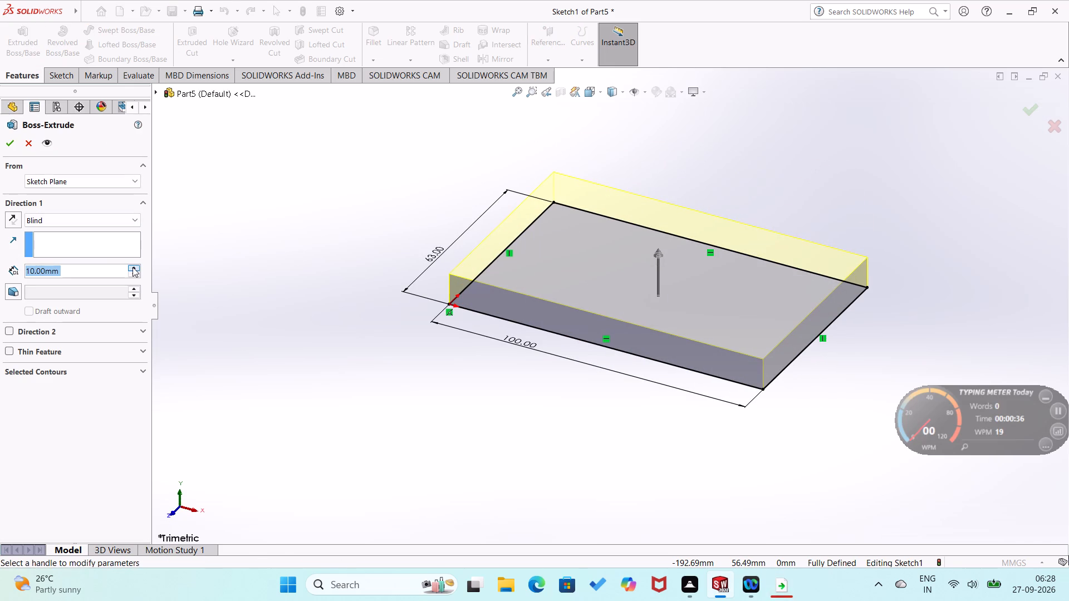
{"action": "type", "text": "75"}
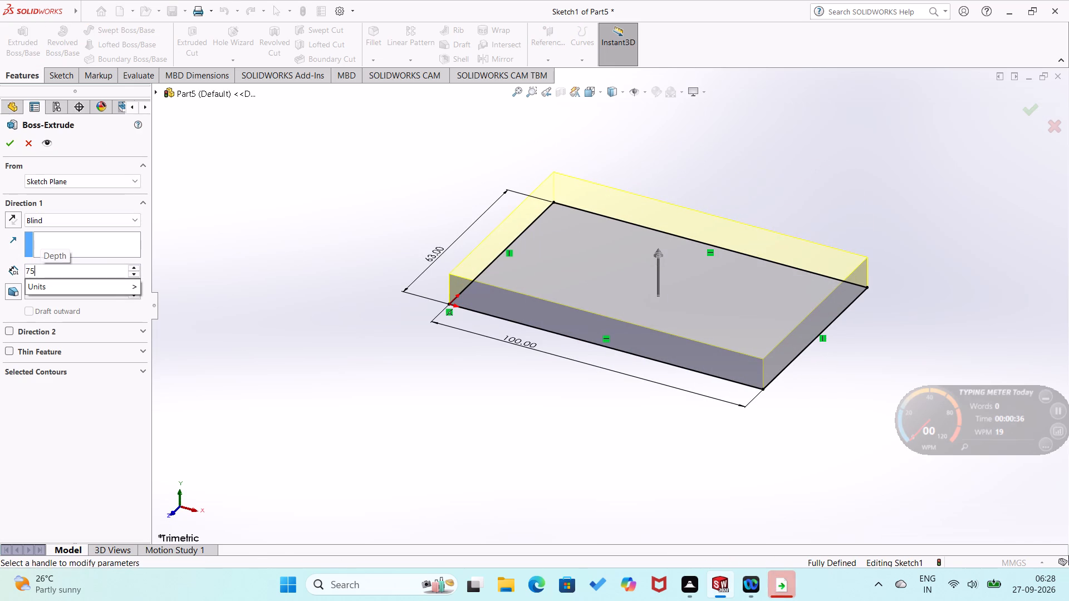
{"action": "key", "text": "Return"}
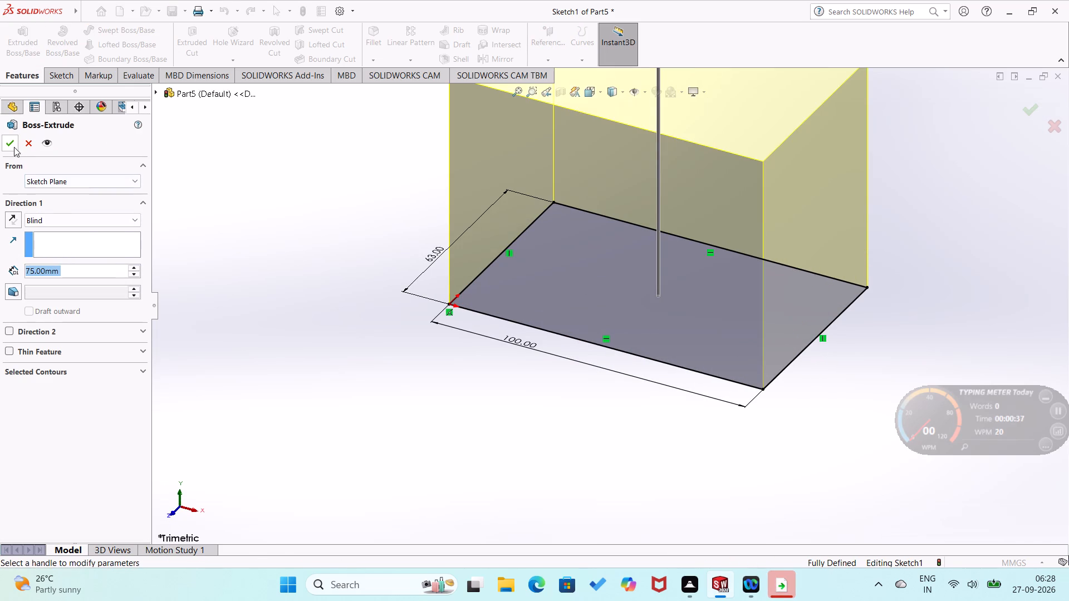
{"action": "left_click", "coordinate": [13, 143]}
{"action": "left_click", "coordinate": [269, 247]}
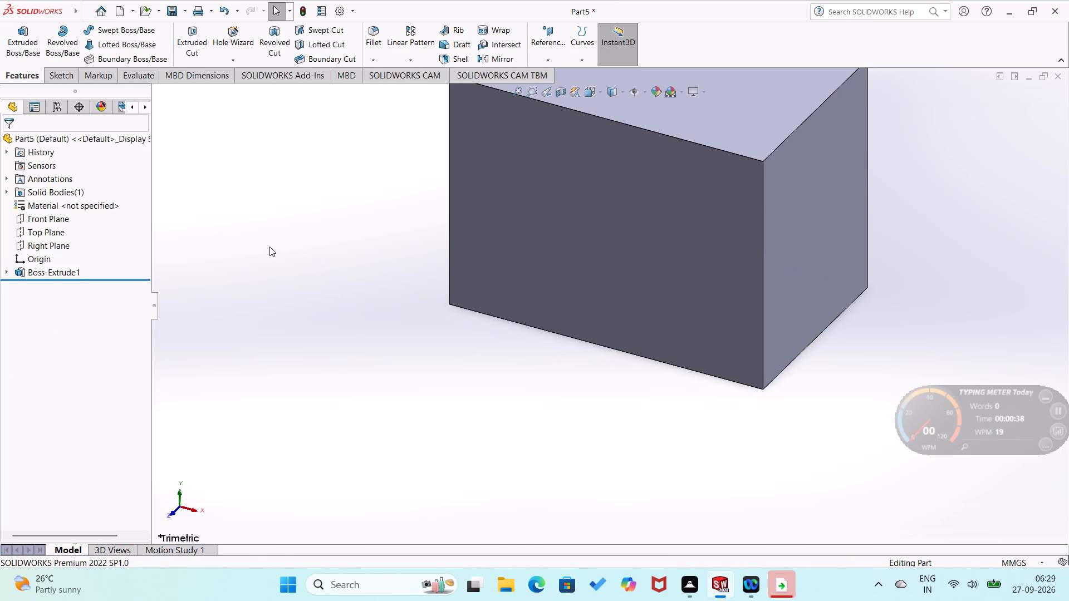
Start a sketch on the block's 100 × 75 mm front face.
{"action": "right_click", "coordinate": [545, 223]}
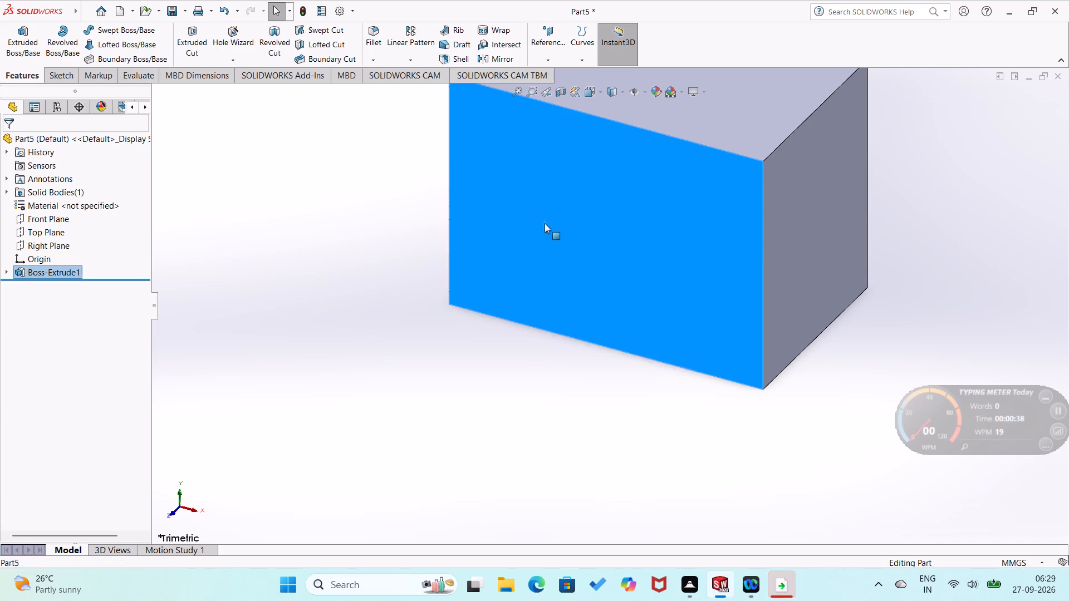
{"action": "left_click", "coordinate": [574, 205]}
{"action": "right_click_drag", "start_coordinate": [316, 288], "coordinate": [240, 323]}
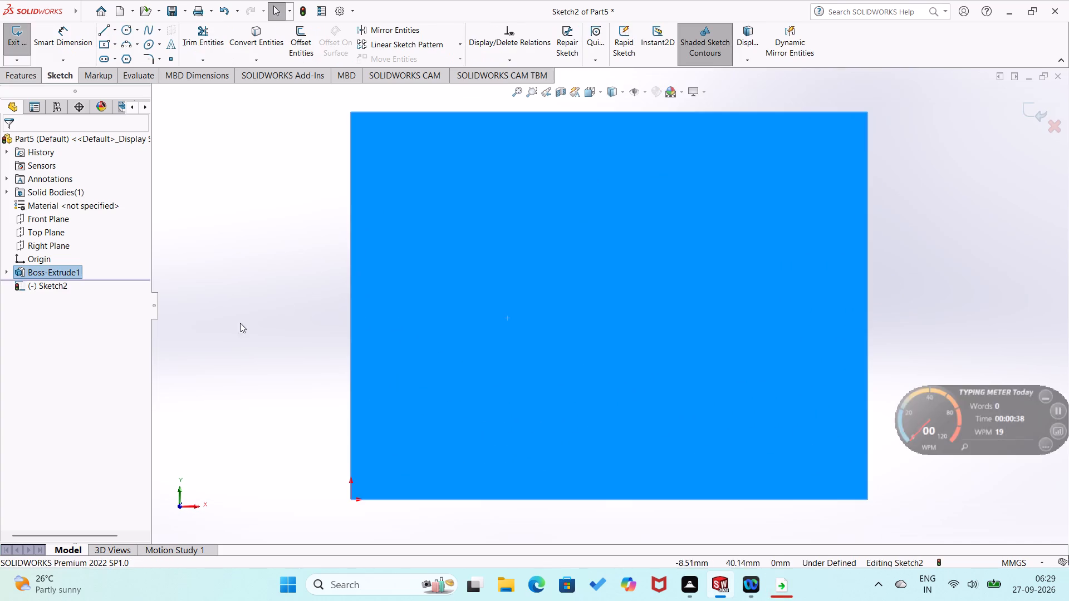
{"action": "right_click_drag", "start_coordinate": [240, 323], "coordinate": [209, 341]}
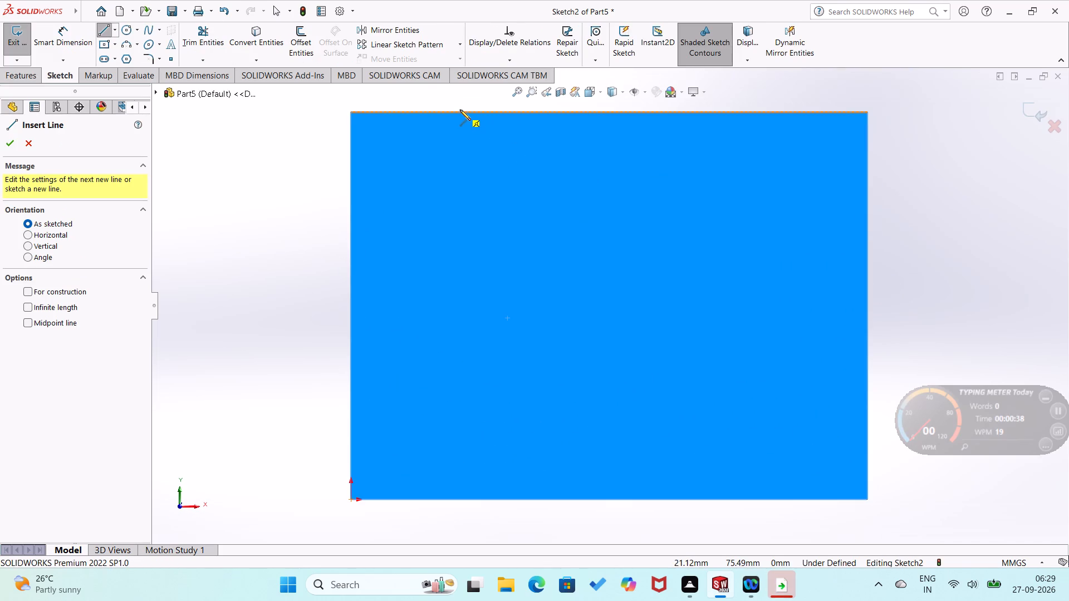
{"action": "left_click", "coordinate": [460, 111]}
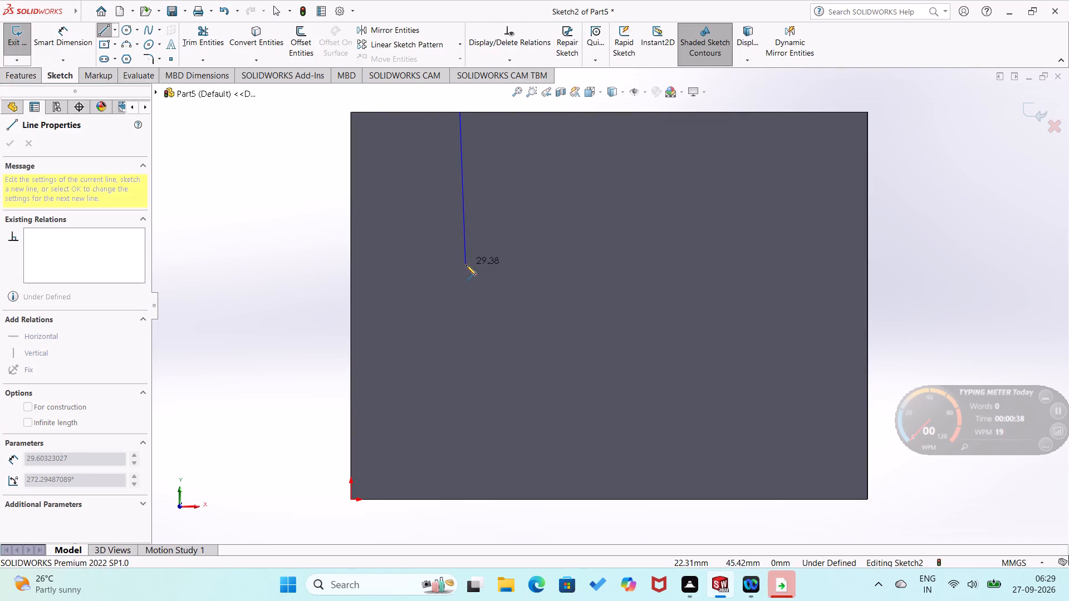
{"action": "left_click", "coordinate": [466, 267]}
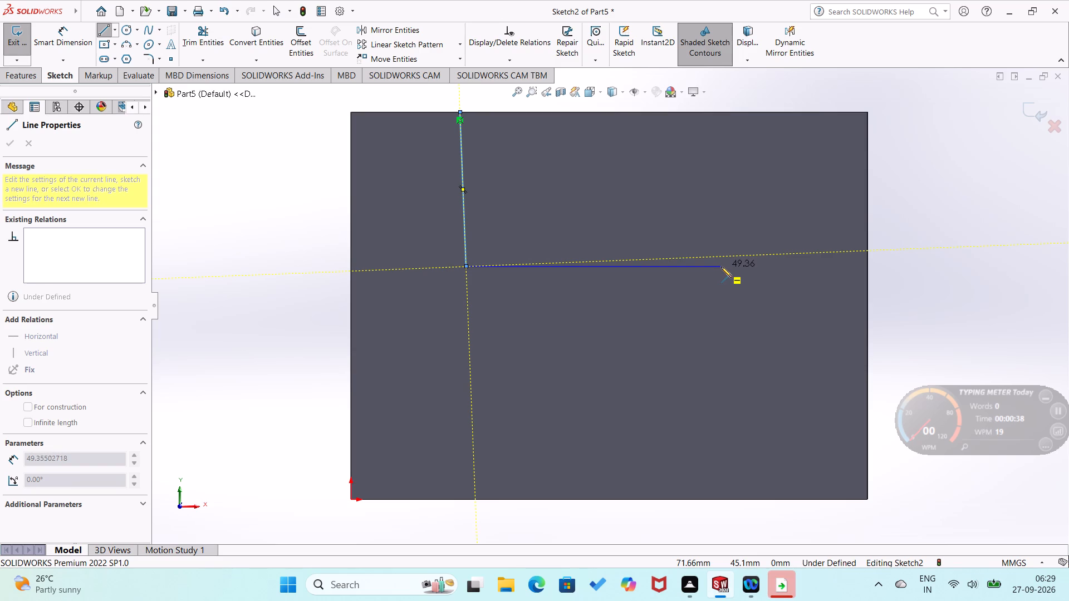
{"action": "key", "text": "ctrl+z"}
Sketch a closed rectangular notch profile about 54 × 25 mm with lines, starting and ending on the front face's upper edge.
{"action": "right_click_drag", "start_coordinate": [311, 242], "coordinate": [303, 245]}
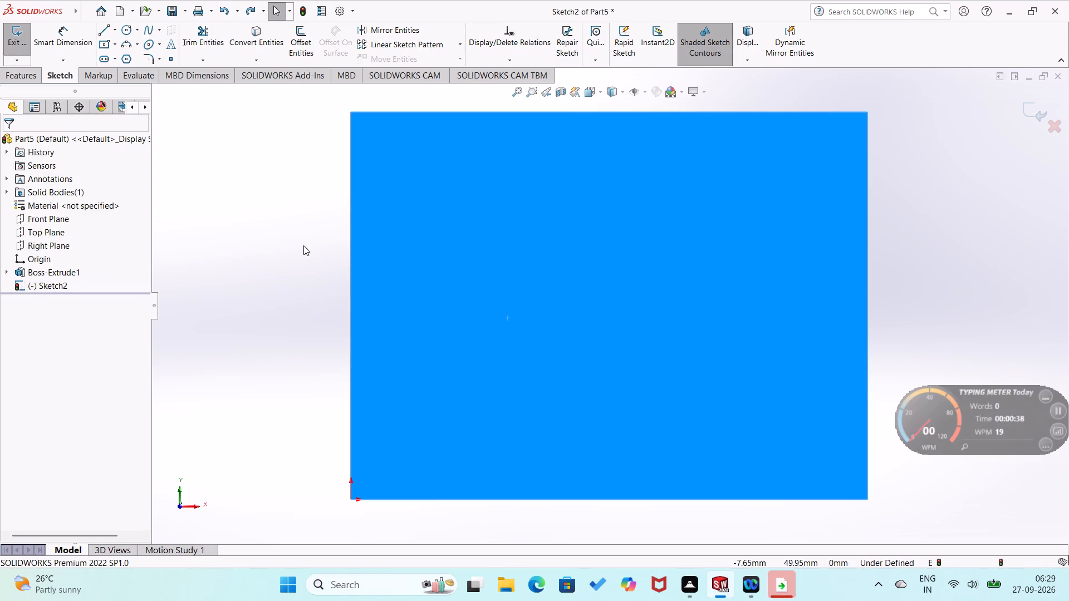
{"action": "right_click_drag", "start_coordinate": [303, 245], "coordinate": [215, 273]}
{"action": "left_click", "coordinate": [460, 110]}
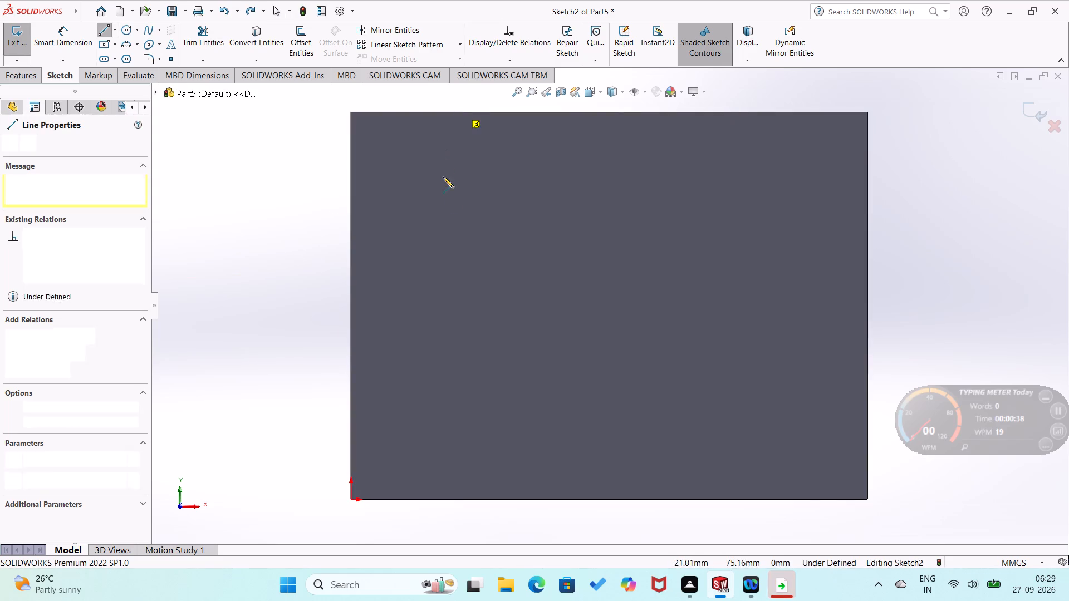
{"action": "left_click", "coordinate": [462, 244]}
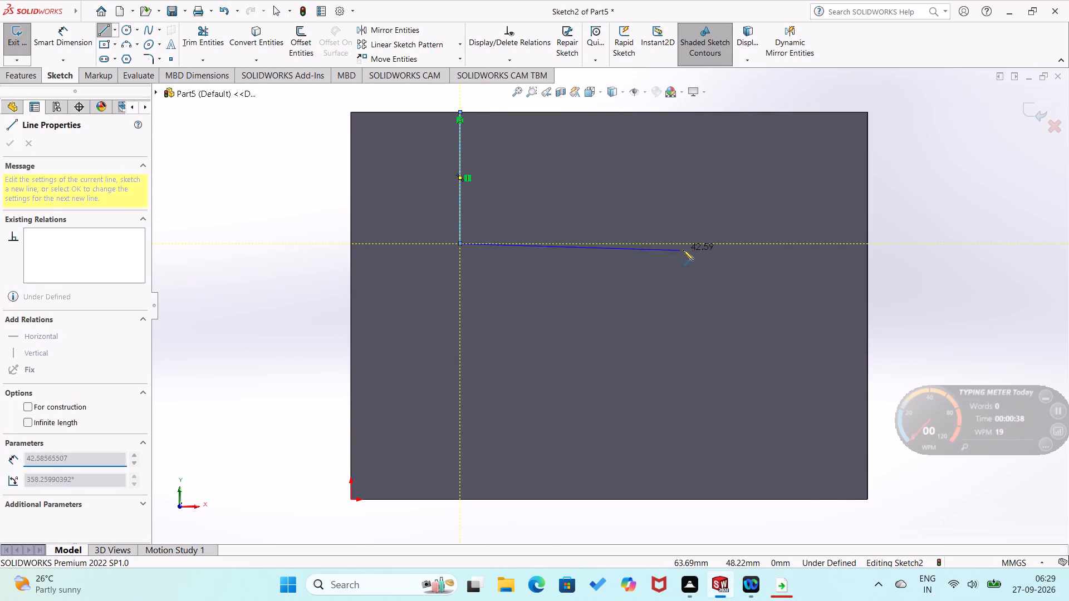
{"action": "left_click", "coordinate": [739, 244]}
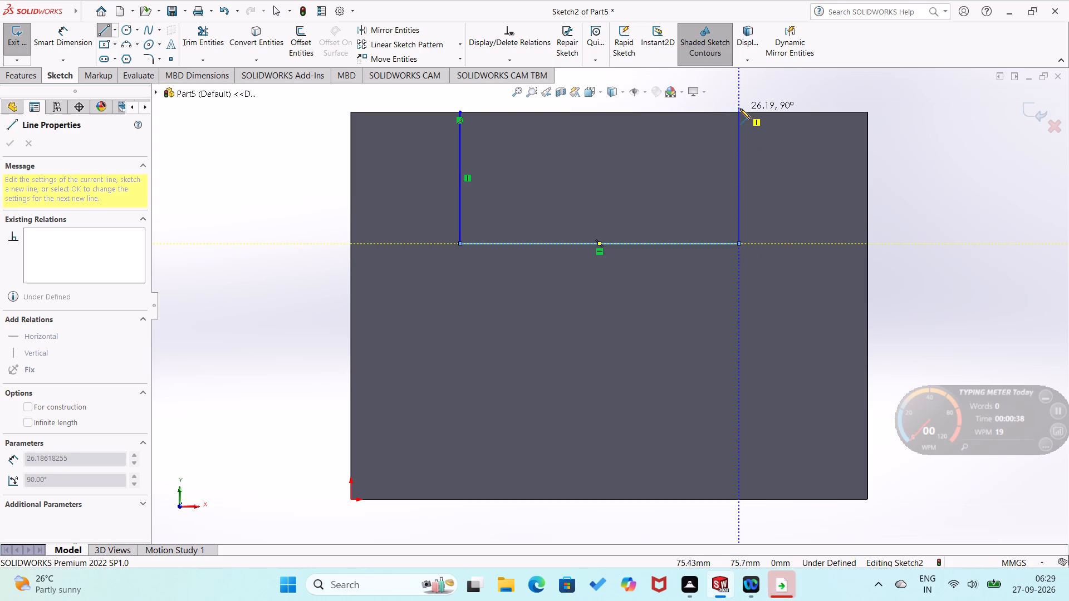
{"action": "left_click", "coordinate": [739, 111]}
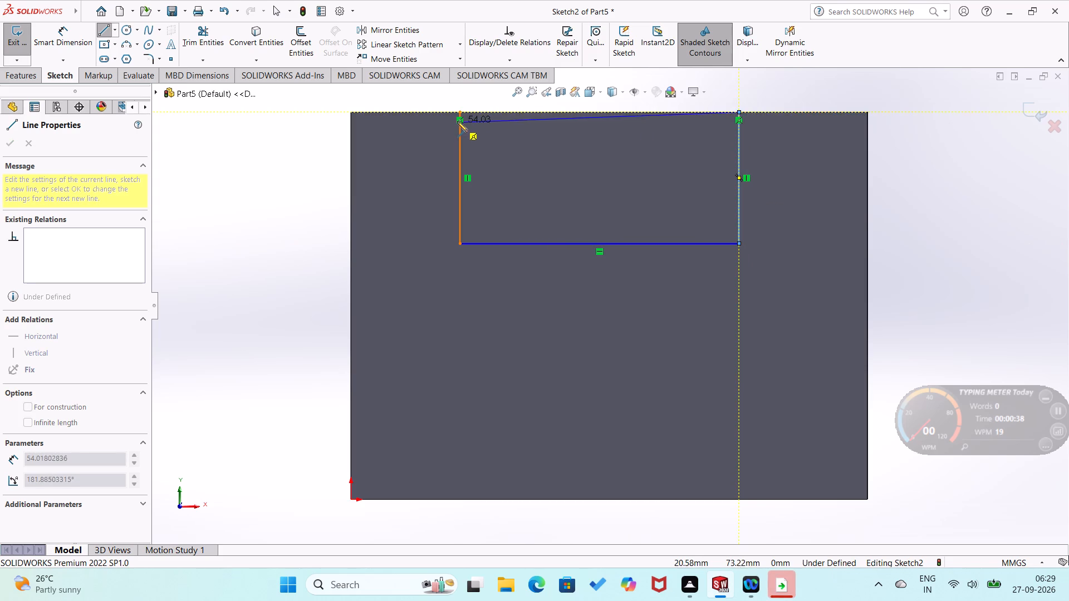
{"action": "left_click", "coordinate": [458, 114]}
Dimension the notch profile's lower horizontal line, try a reversed width of 50 mm, and undo that value change.
{"action": "right_click_drag", "start_coordinate": [440, 257], "coordinate": [438, 160]}
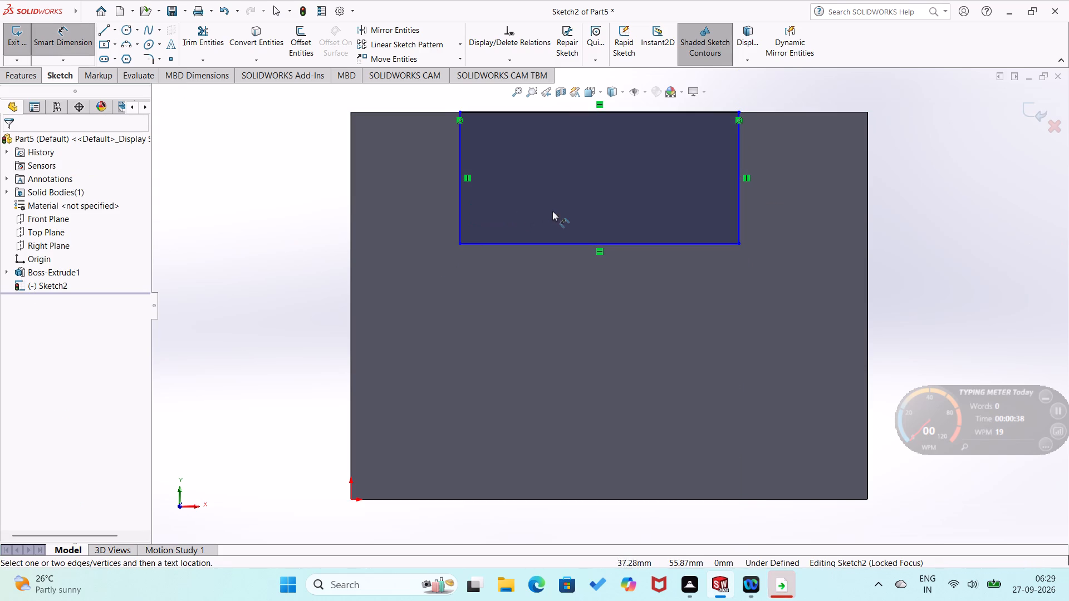
{"action": "left_click", "coordinate": [552, 243]}
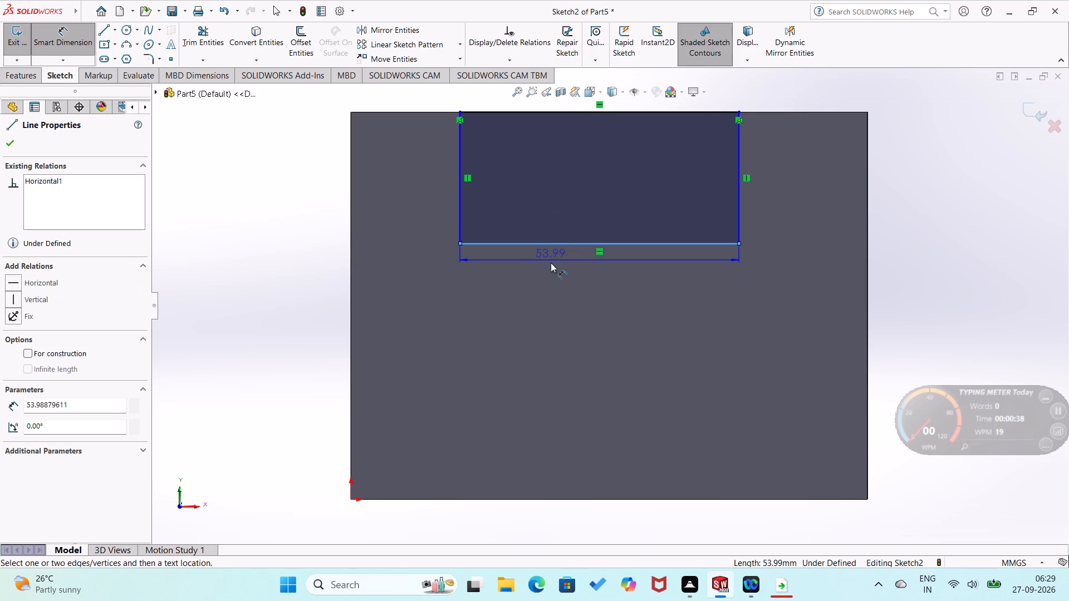
{"action": "left_click", "coordinate": [551, 264]}
{"action": "type", "text": "50"}
{"action": "left_click", "coordinate": [554, 254]}
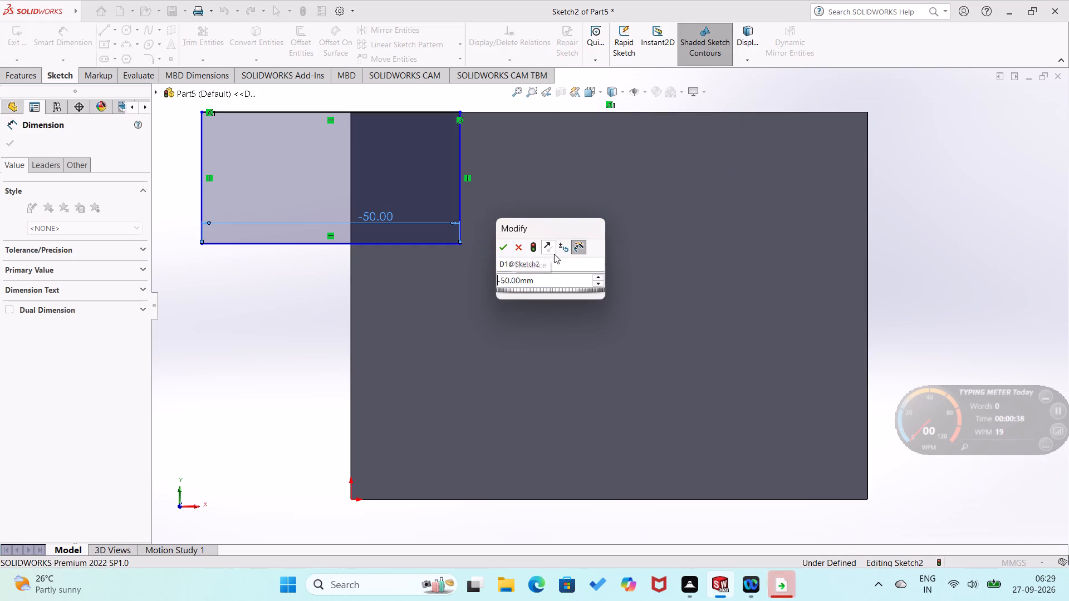
{"action": "left_click", "coordinate": [554, 254]}
{"action": "key", "text": "Return"}
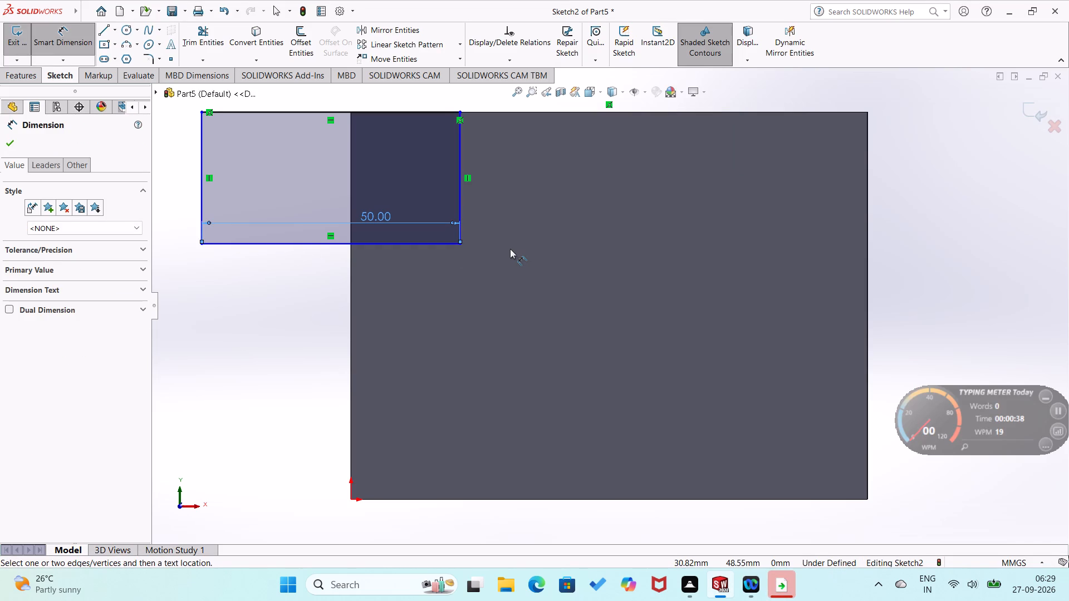
{"action": "key", "text": "ctrl+z"}
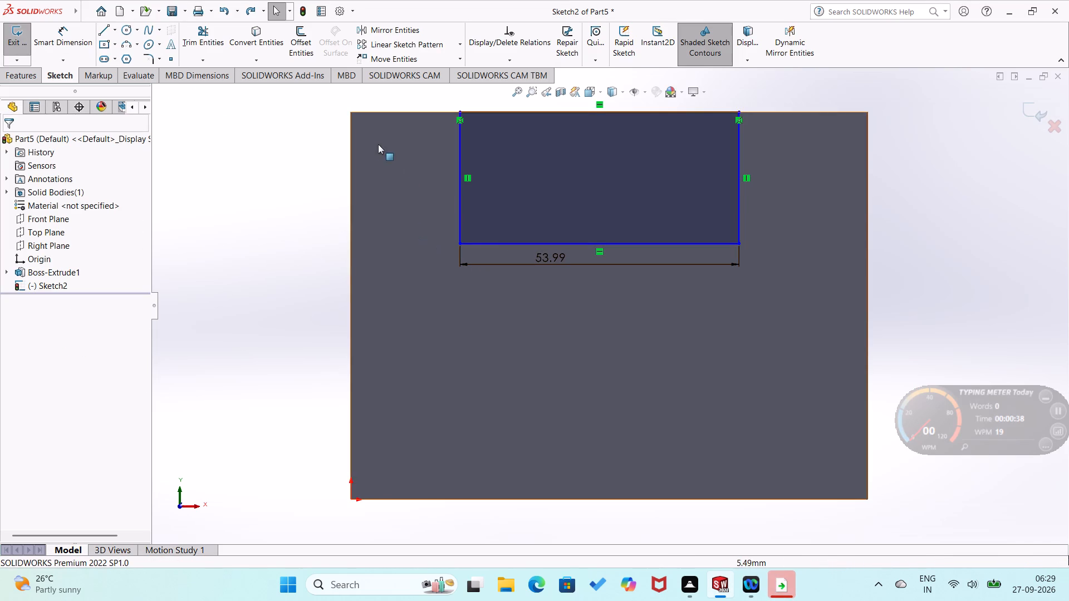
Dimension the distance from the face's upper-left corner to the notch profile's upper-left corner as 25 mm.
{"action": "right_click_drag", "start_coordinate": [281, 262], "coordinate": [321, 138]}
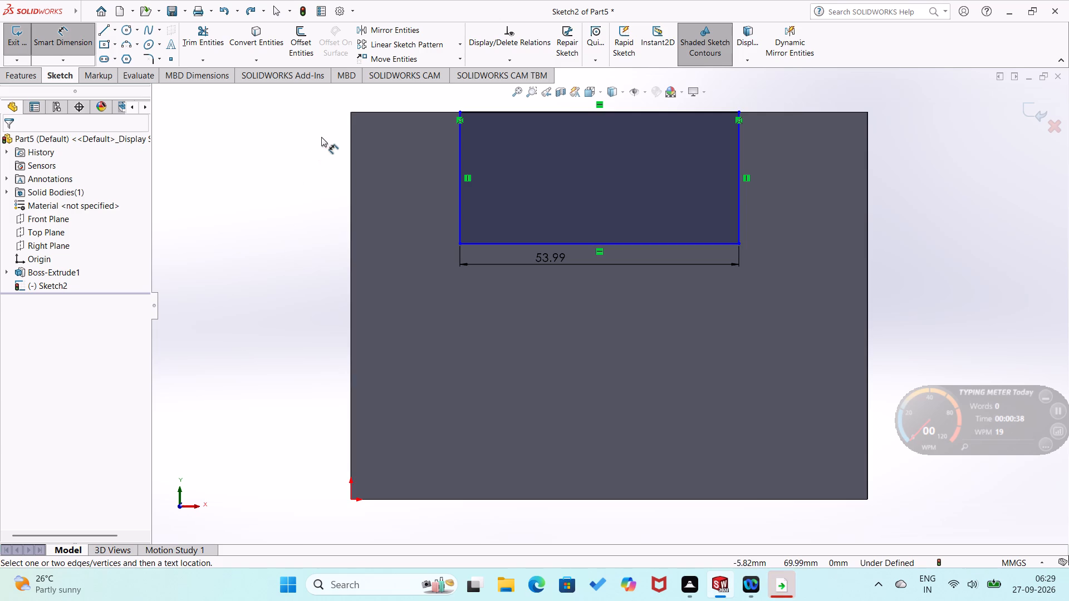
{"action": "left_click", "coordinate": [351, 111]}
{"action": "left_click", "coordinate": [458, 112]}
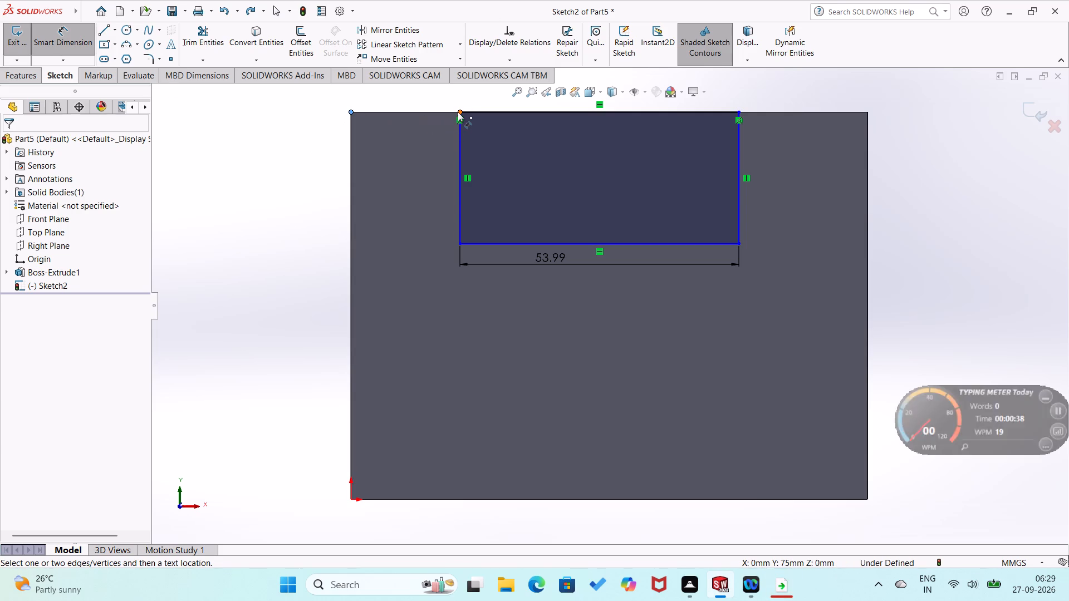
{"action": "left_click", "coordinate": [403, 173]}
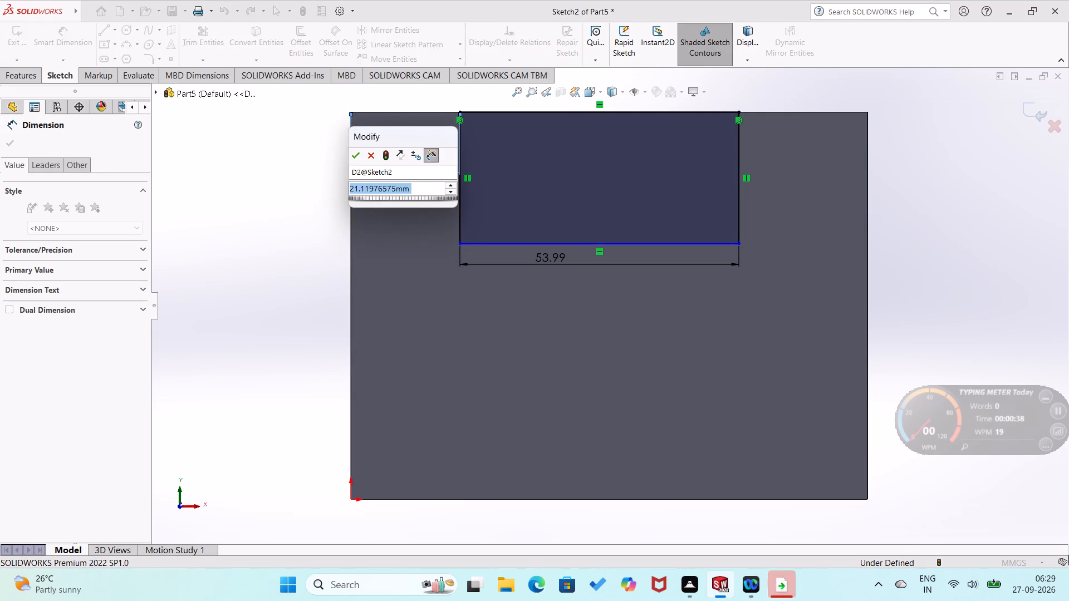
{"action": "type", "text": "25"}
{"action": "key", "text": "Return"}
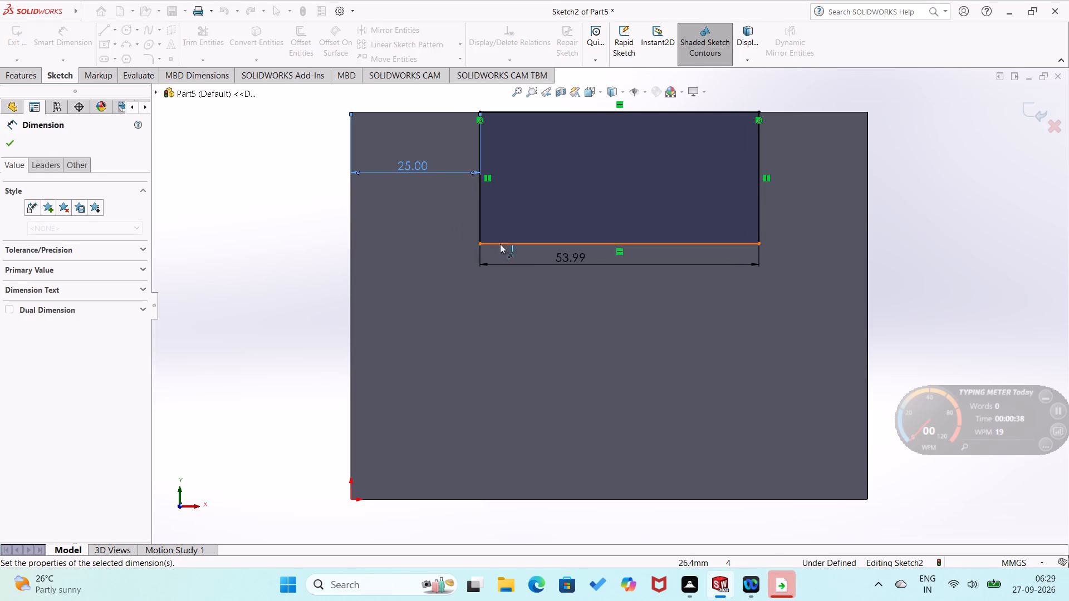
Set the notch profile's width dimension to 50 mm.
{"action": "double_click", "coordinate": [555, 257]}
{"action": "key", "text": "5"}
{"action": "key", "text": "0"}
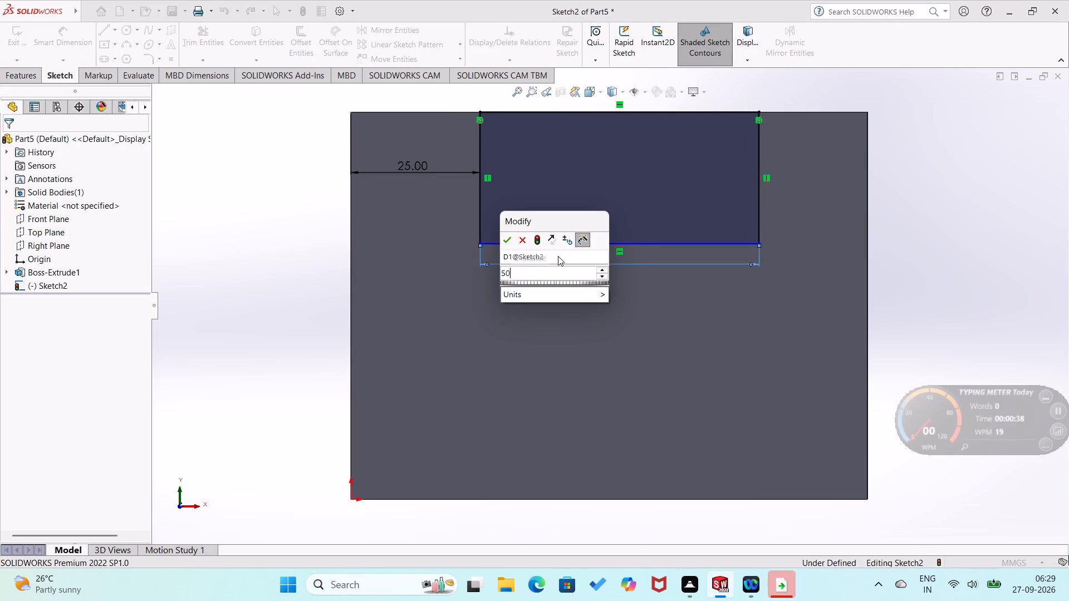
{"action": "key", "text": "Return"}
{"action": "left_click", "coordinate": [496, 327]}
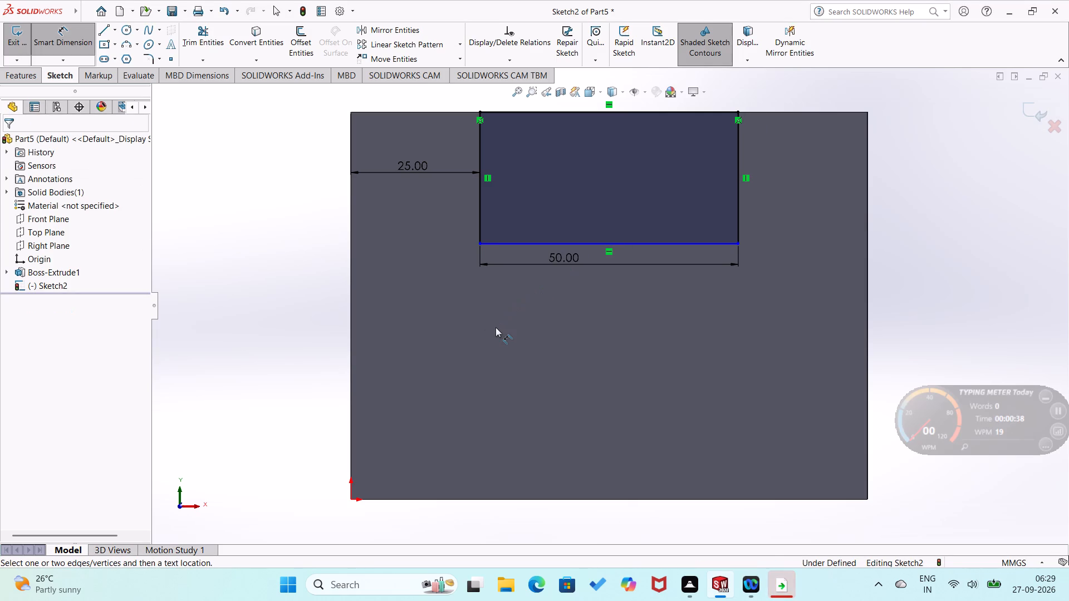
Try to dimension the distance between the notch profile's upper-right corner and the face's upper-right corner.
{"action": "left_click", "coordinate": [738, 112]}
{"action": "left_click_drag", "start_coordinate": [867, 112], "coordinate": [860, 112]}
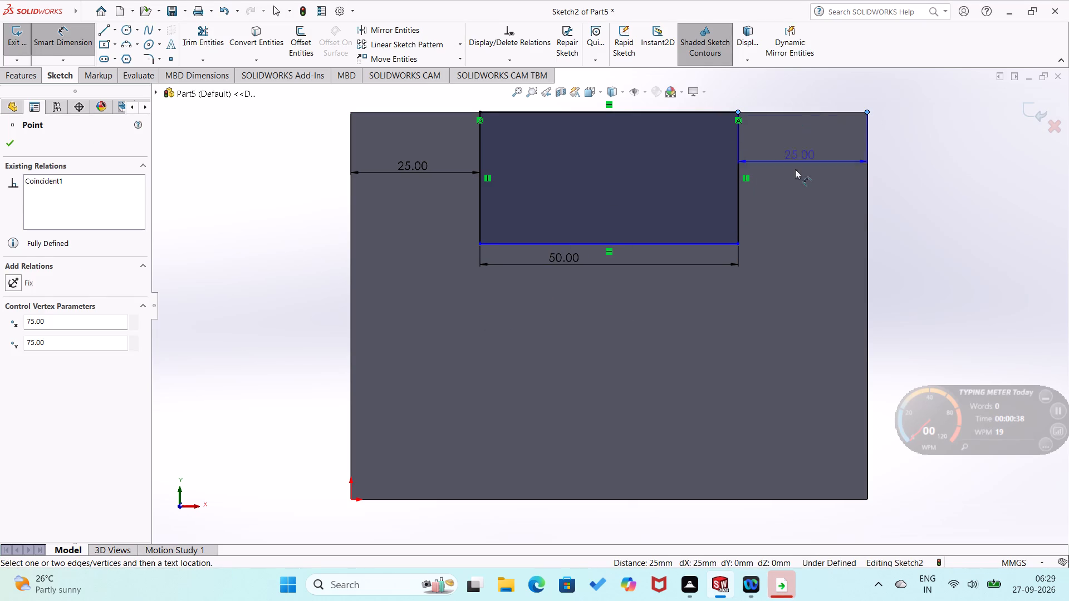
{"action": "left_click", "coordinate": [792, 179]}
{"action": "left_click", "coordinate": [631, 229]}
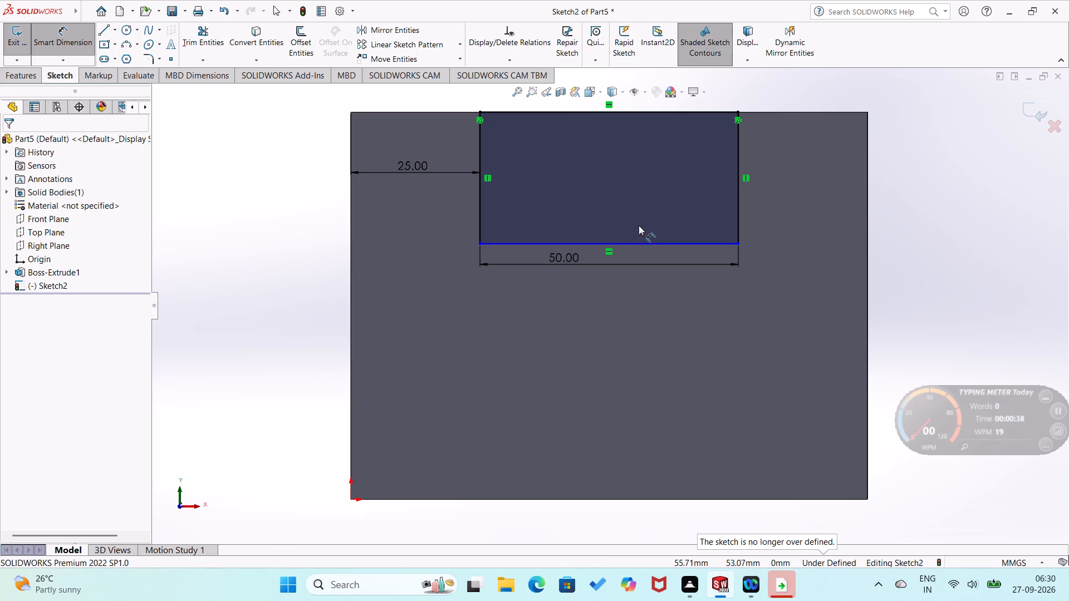
Dimension the notch profile's right vertical side to a height of 38 mm.
{"action": "left_click", "coordinate": [738, 196]}
{"action": "left_click", "coordinate": [791, 195]}
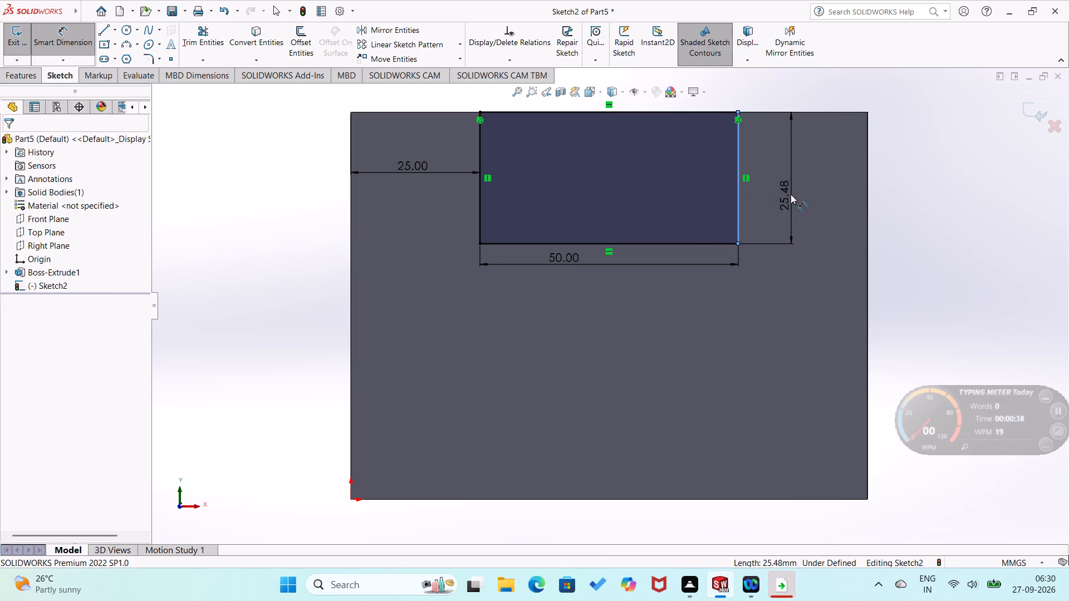
{"action": "type", "text": "38"}
{"action": "key", "text": "Return"}
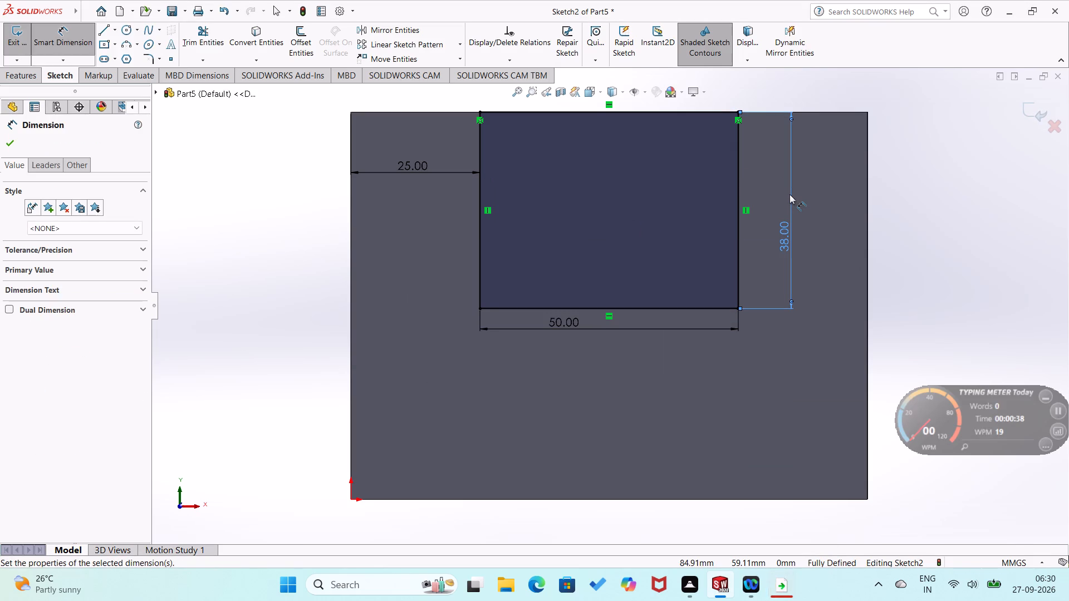
{"action": "left_click", "coordinate": [278, 321]}
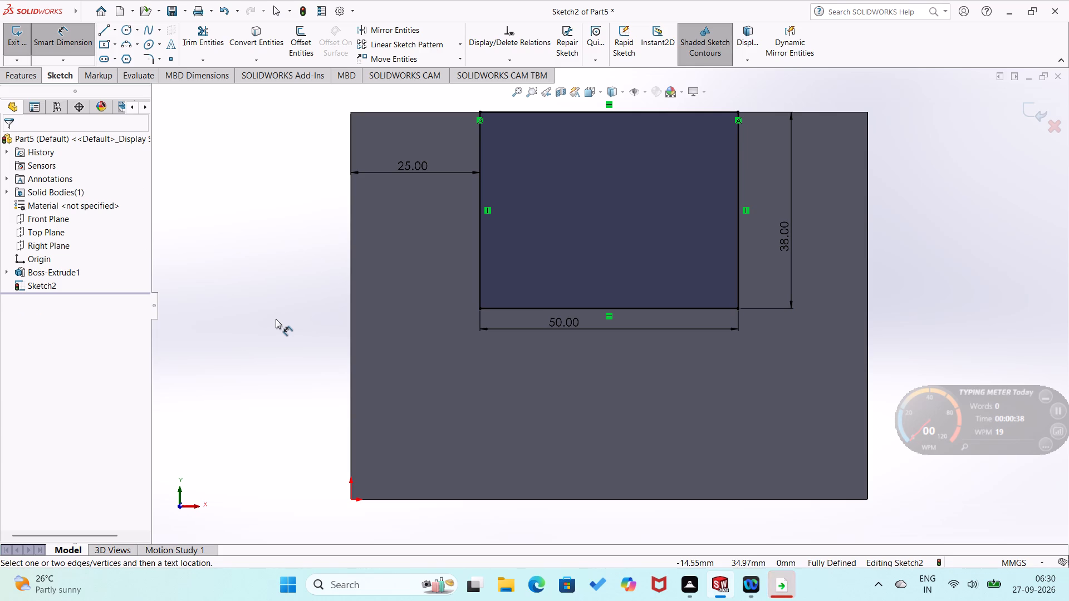
Cut the notch profile into the block as a blind extruded cut 19 mm deep.
{"action": "left_click", "coordinate": [19, 77]}
{"action": "left_click", "coordinate": [185, 54]}
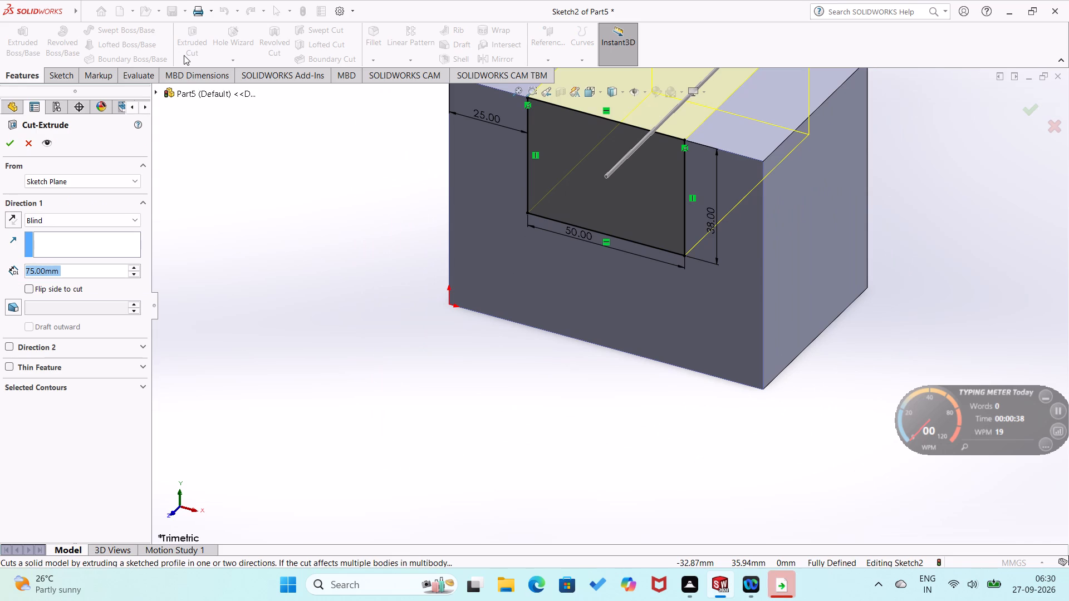
{"action": "key", "text": "1"}
{"action": "key", "text": "9"}
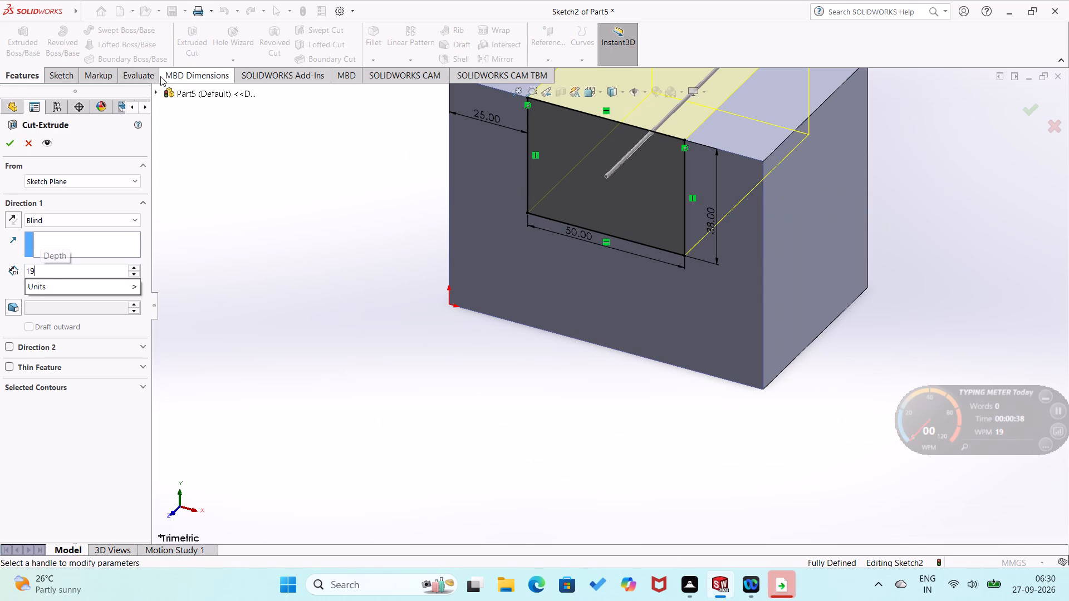
{"action": "key", "text": "Return"}
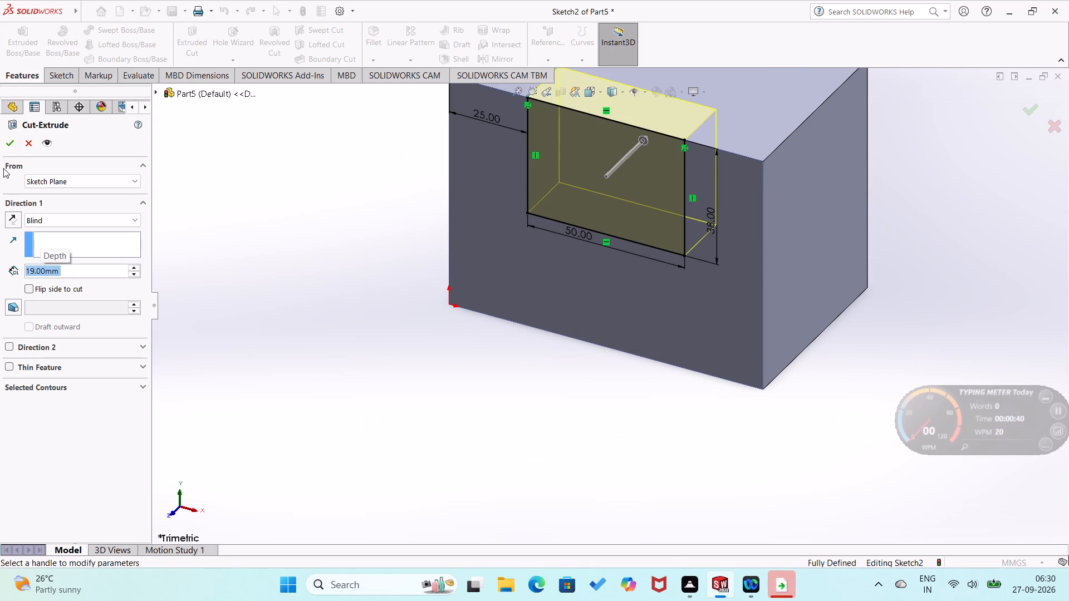
{"action": "left_click", "coordinate": [9, 137]}
{"action": "left_click", "coordinate": [215, 223]}
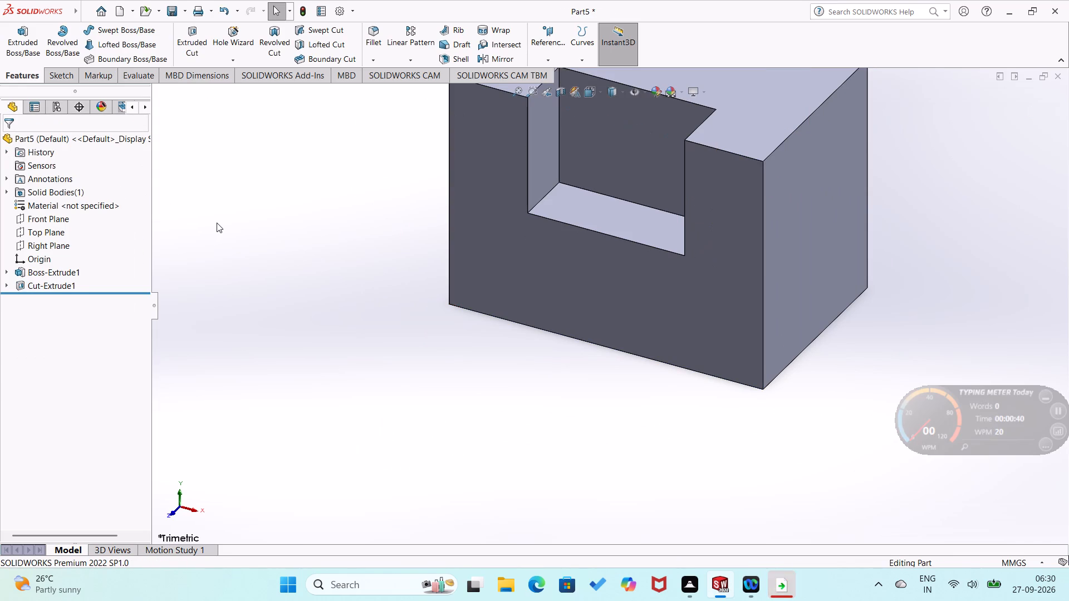
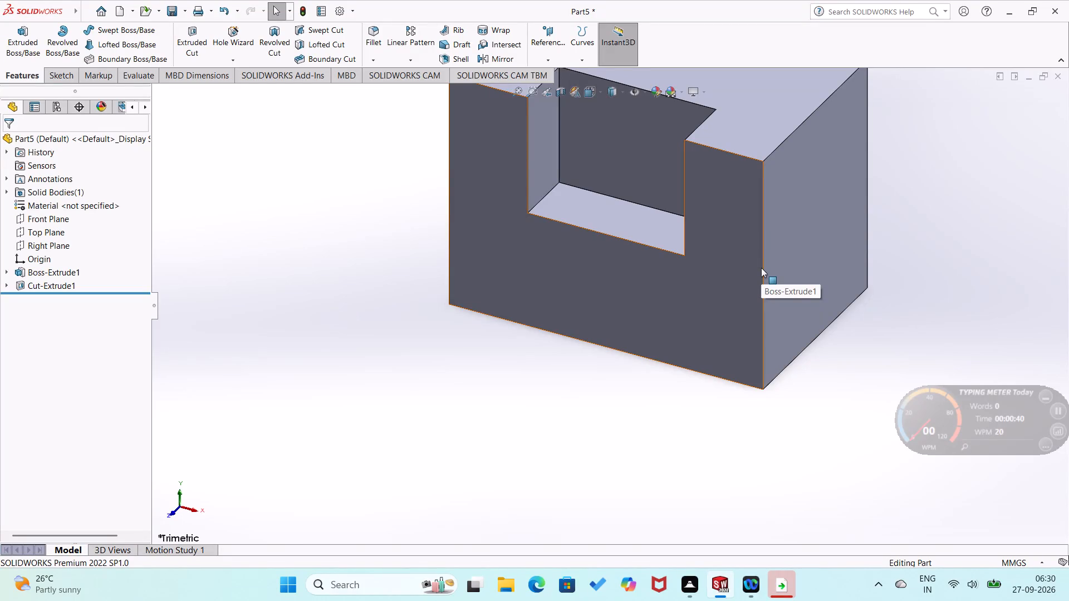
Close the notched block part without saving it.
{"action": "scroll", "coordinate": [751, 271], "scroll_direction": "up", "scroll_amount": 1}
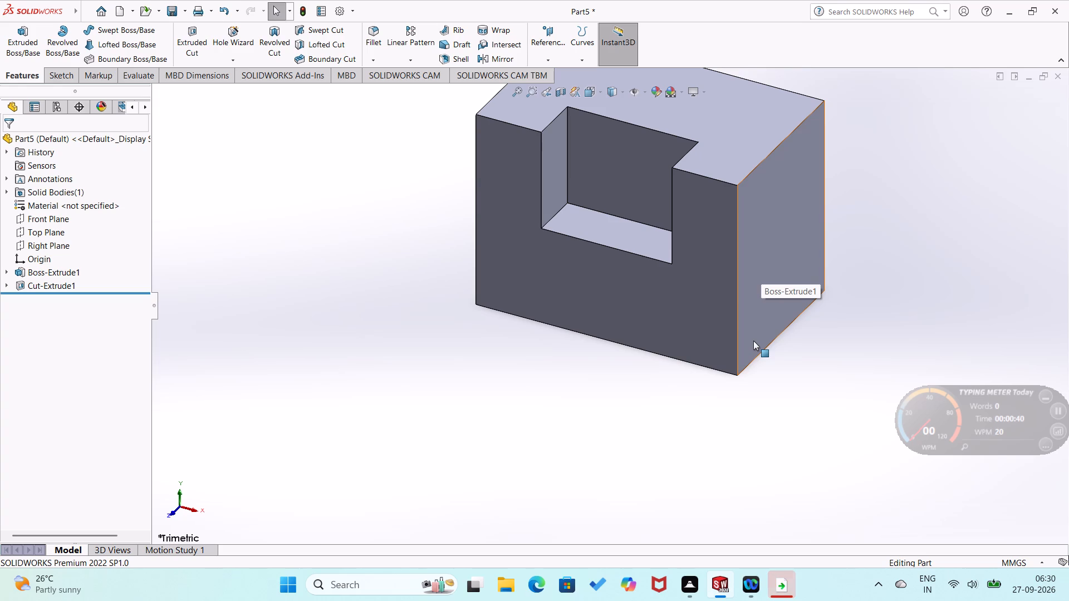
{"action": "middle_click_drag", "start_coordinate": [754, 343], "coordinate": [705, 408]}
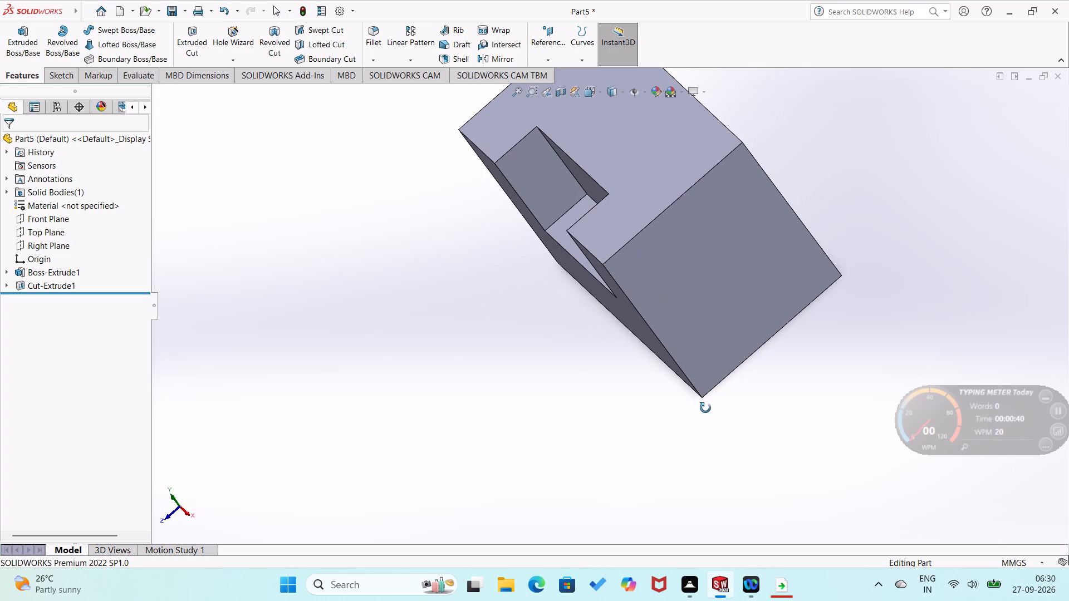
{"action": "middle_click_drag", "start_coordinate": [705, 408], "coordinate": [704, 408]}
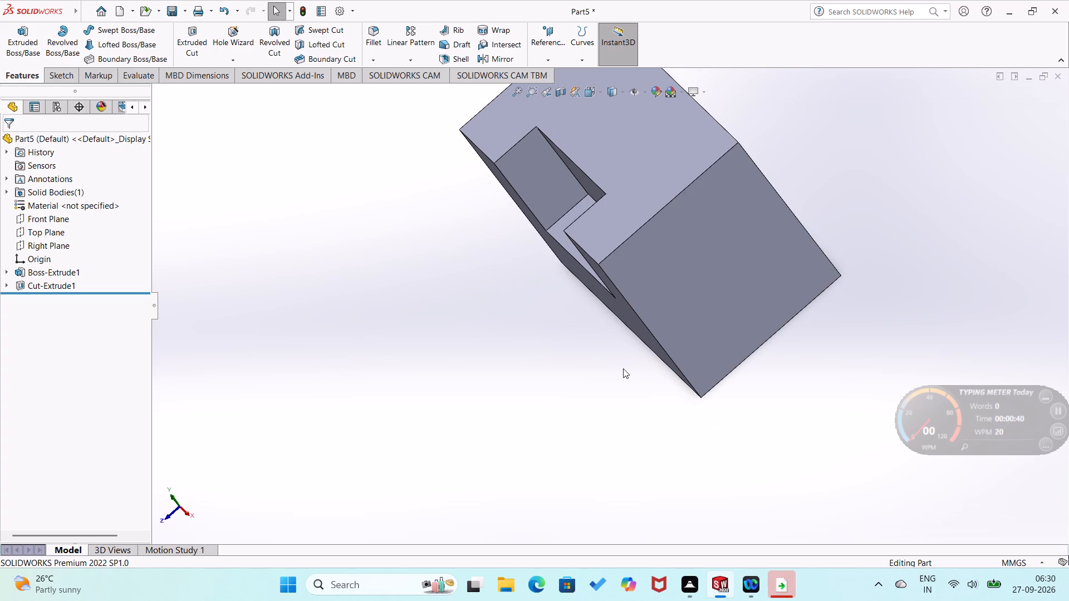
{"action": "left_click", "coordinate": [1058, 79]}
{"action": "left_click", "coordinate": [594, 305]}
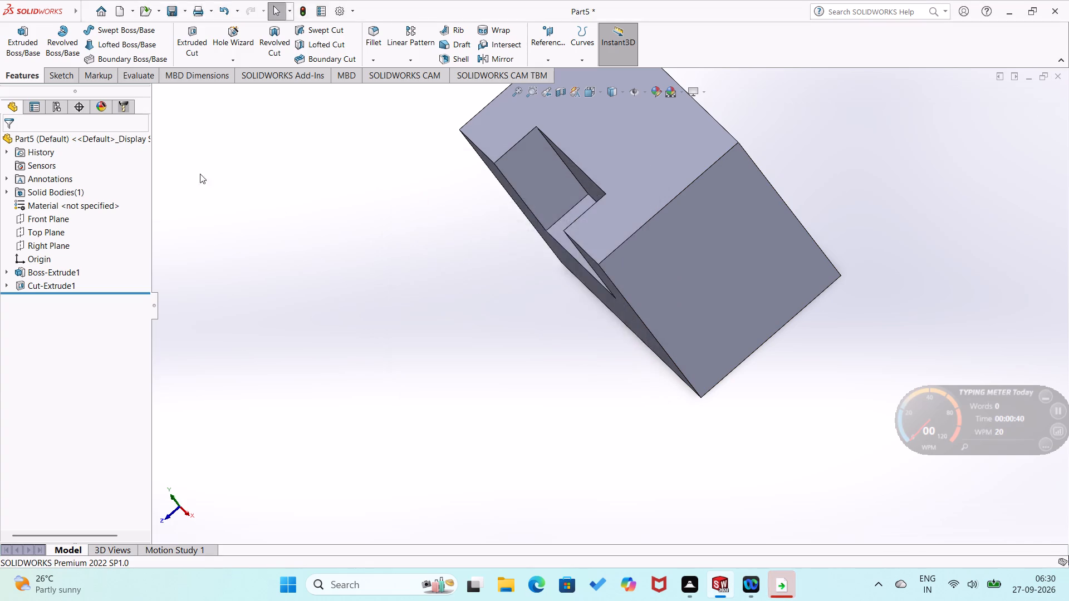
Create a new part document.
{"action": "left_click", "coordinate": [104, 12]}
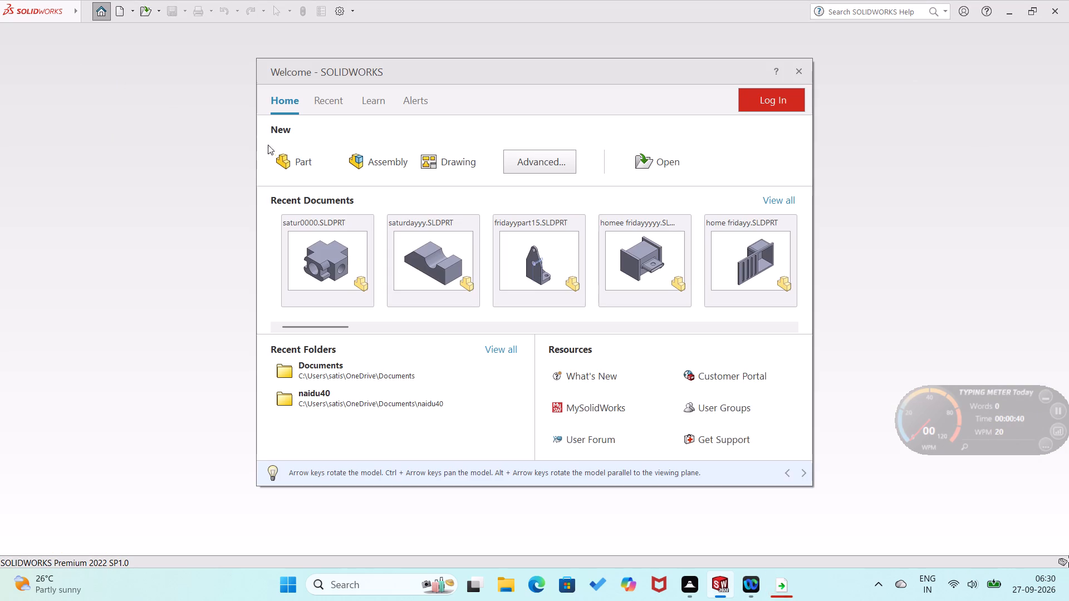
{"action": "left_click", "coordinate": [287, 167]}
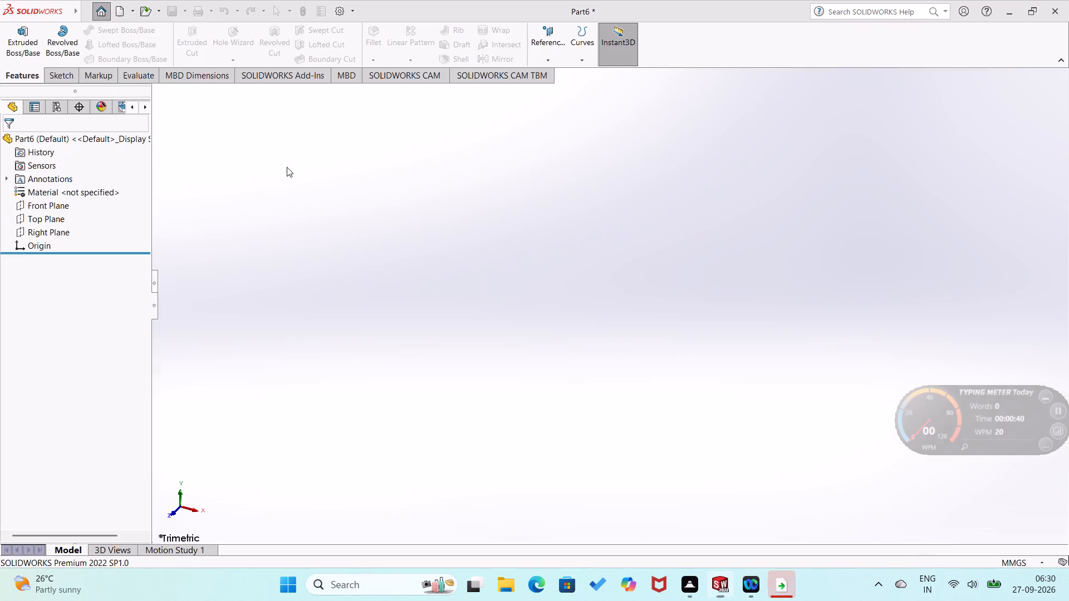
On the Top Plane, sketch a closed rectangle of lines from the origin, about 137 mm wide and 73 mm high.
{"action": "left_click", "coordinate": [24, 213]}
{"action": "left_click", "coordinate": [33, 195]}
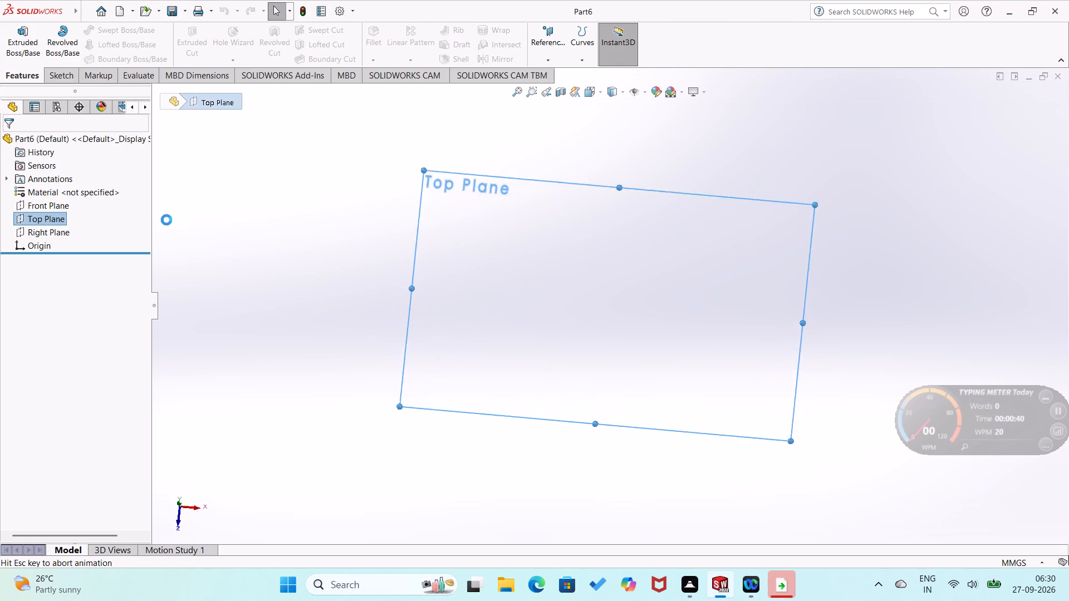
{"action": "right_click_drag", "start_coordinate": [373, 271], "coordinate": [175, 307]}
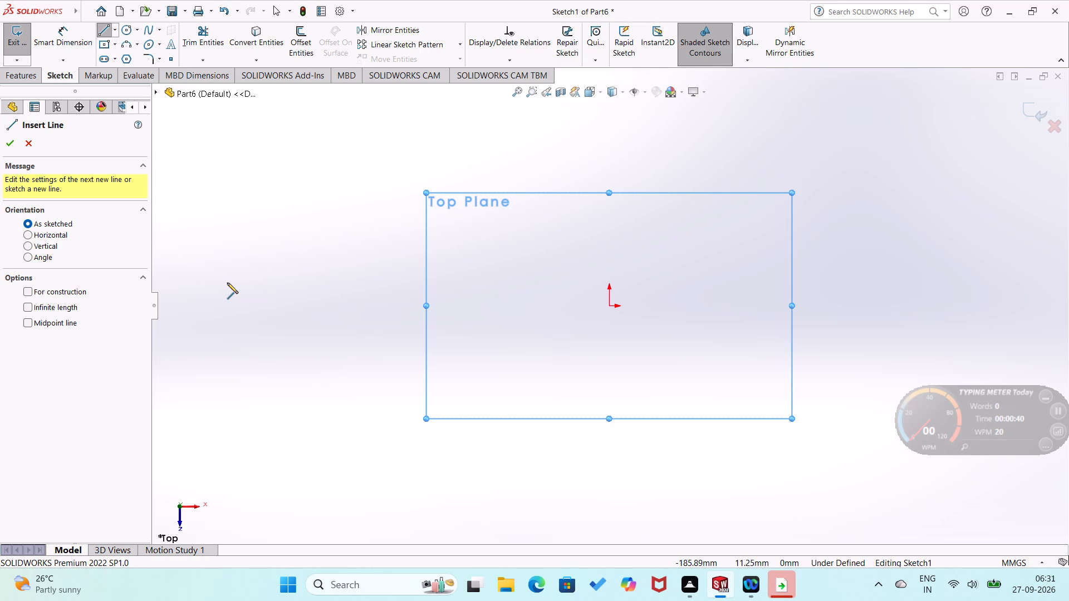
{"action": "left_click", "coordinate": [610, 305]}
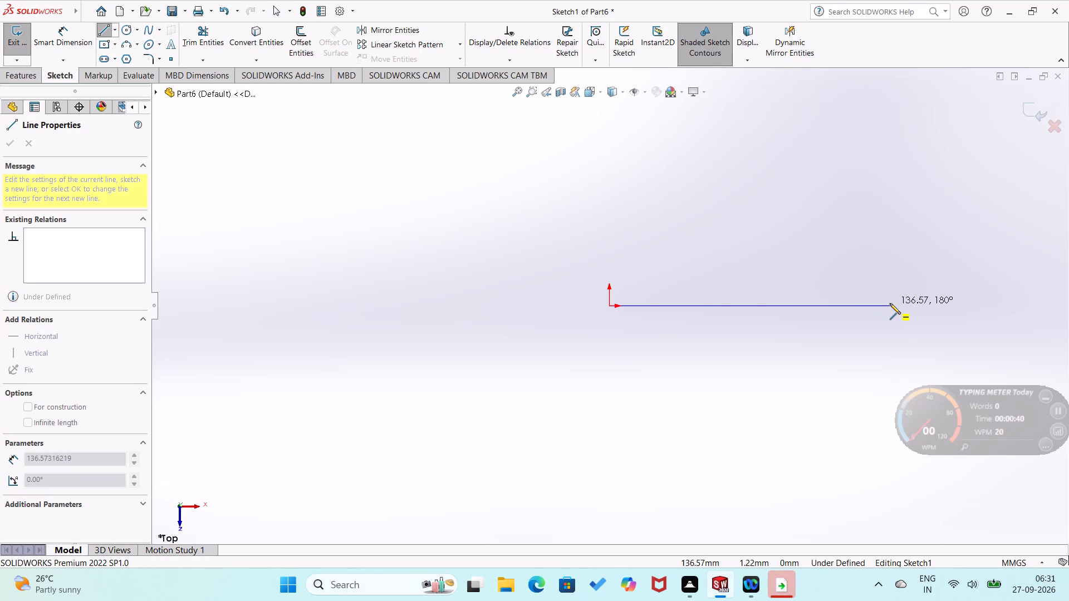
{"action": "left_click", "coordinate": [890, 303]}
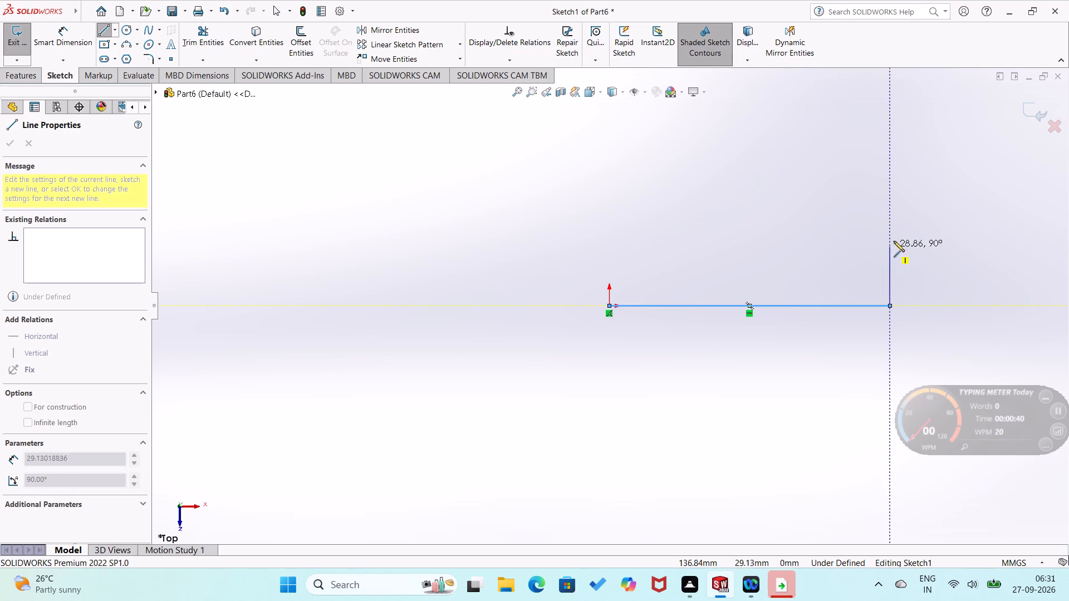
{"action": "left_click", "coordinate": [893, 156]}
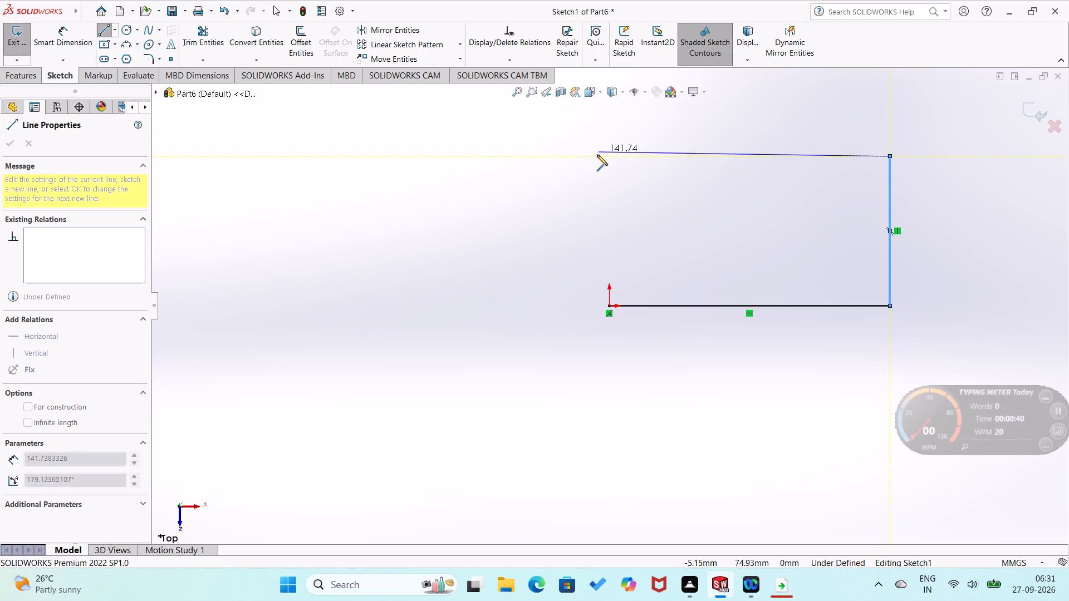
{"action": "left_click", "coordinate": [606, 158]}
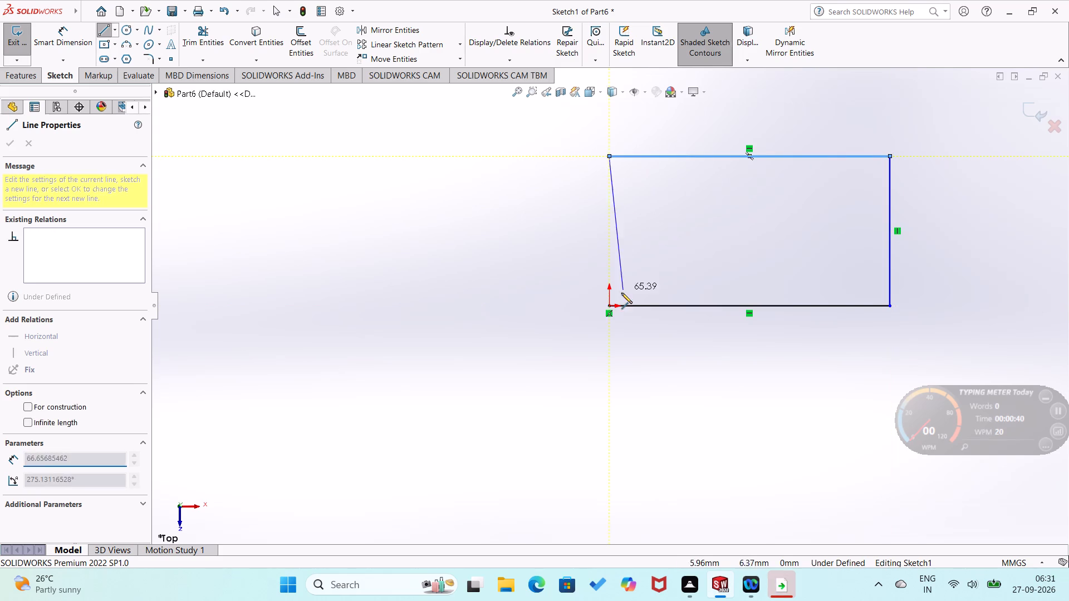
{"action": "left_click", "coordinate": [609, 306]}
Dimension the rectangle's lower horizontal side to 100 mm.
{"action": "right_click_drag", "start_coordinate": [599, 396], "coordinate": [639, 260]}
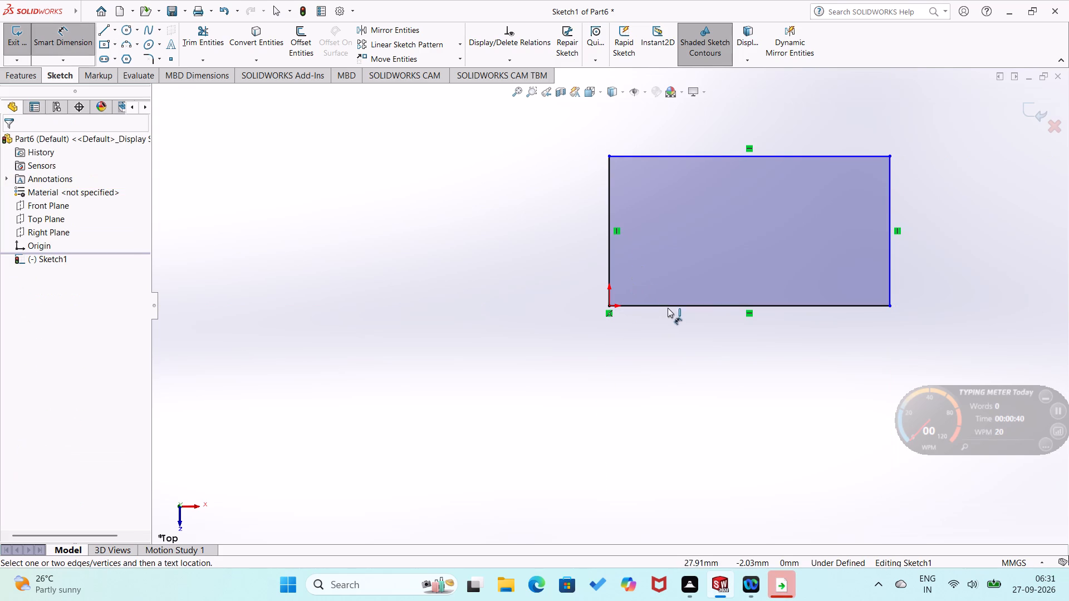
{"action": "left_click", "coordinate": [670, 304]}
{"action": "left_click", "coordinate": [680, 347]}
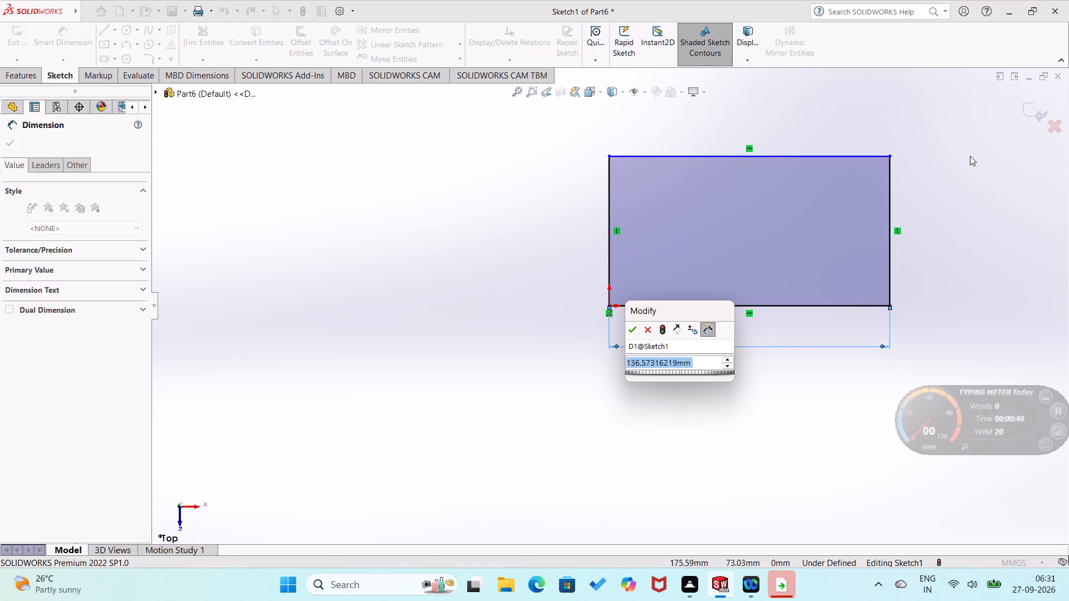
{"action": "key", "text": "1"}
{"action": "type", "text": "00"}
{"action": "key", "text": "Return"}
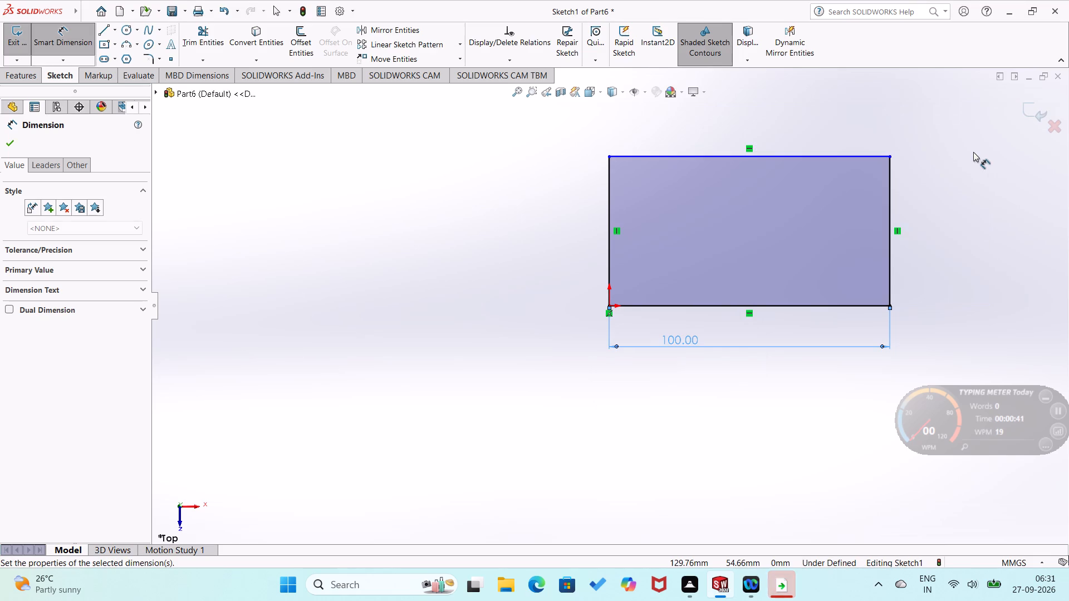
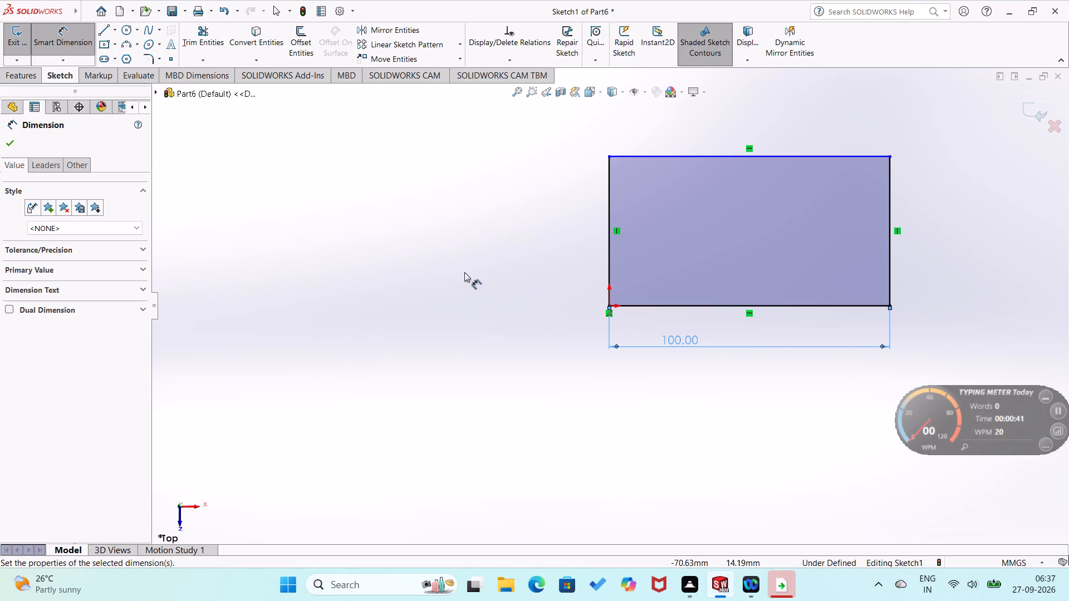
Dimension the rectangle's vertical side at the origin to 39 mm.
{"action": "left_click", "coordinate": [608, 247]}
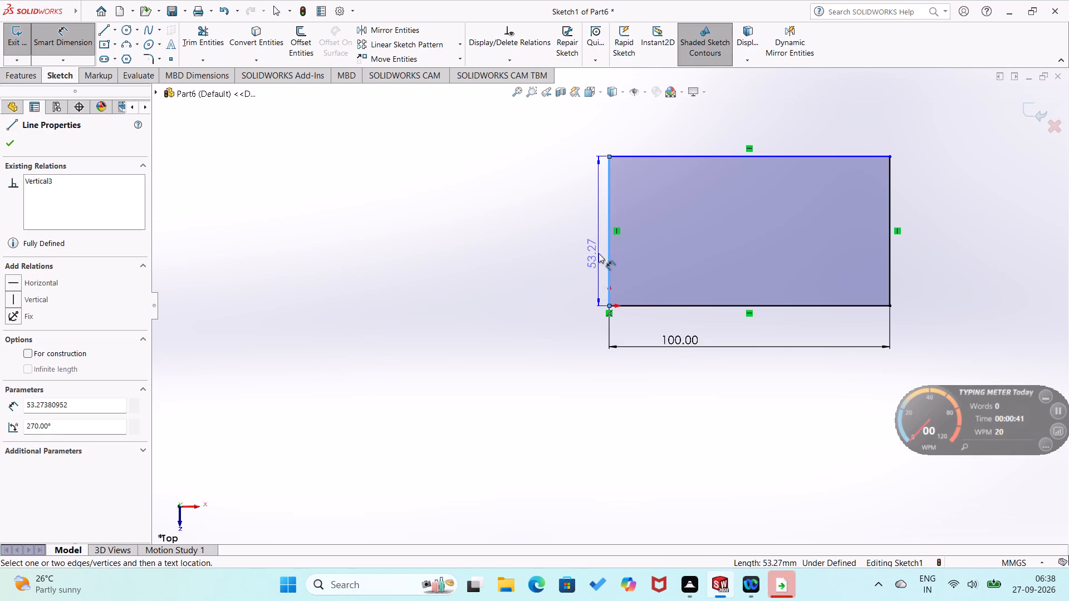
{"action": "left_click", "coordinate": [599, 253]}
{"action": "type", "text": "39"}
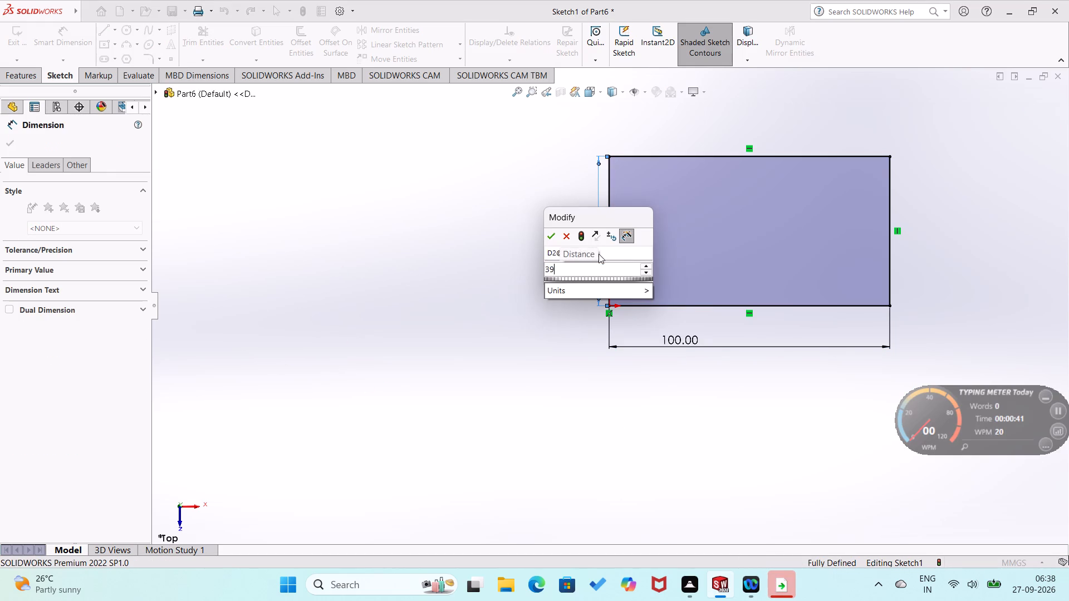
{"action": "key", "text": "Return"}
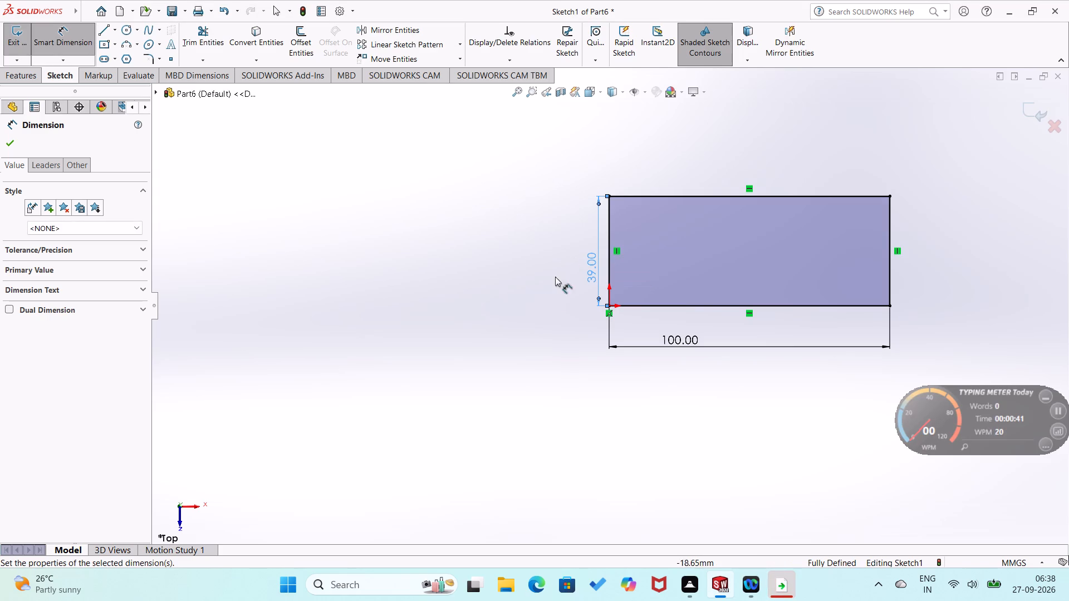
{"action": "left_click", "coordinate": [535, 312]}
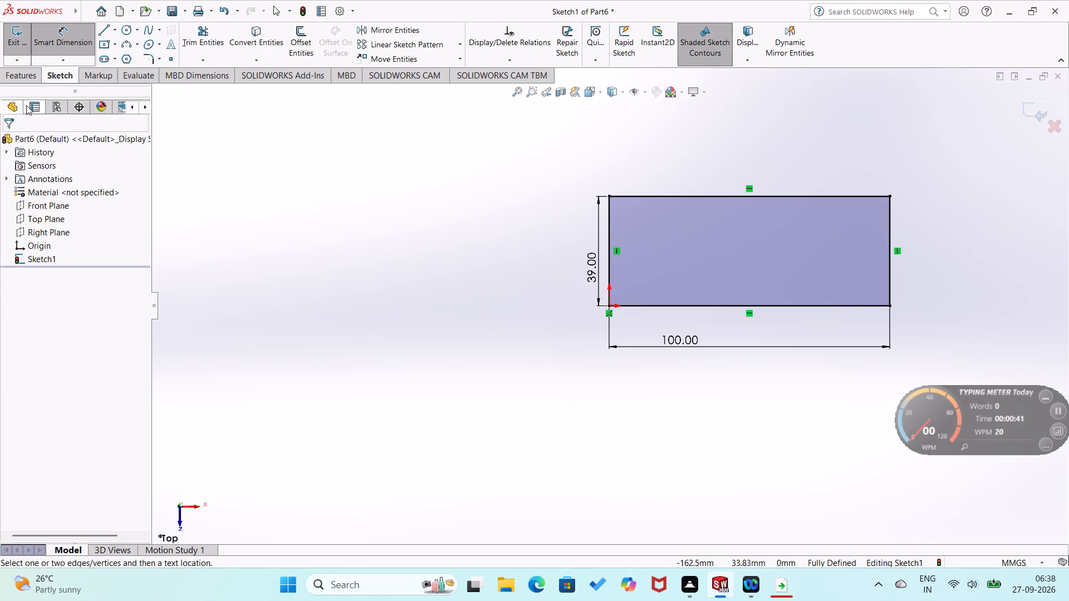
Extrude the 100 by 39 mm rectangle upward as a blind boss 75 mm deep.
{"action": "left_click", "coordinate": [22, 80]}
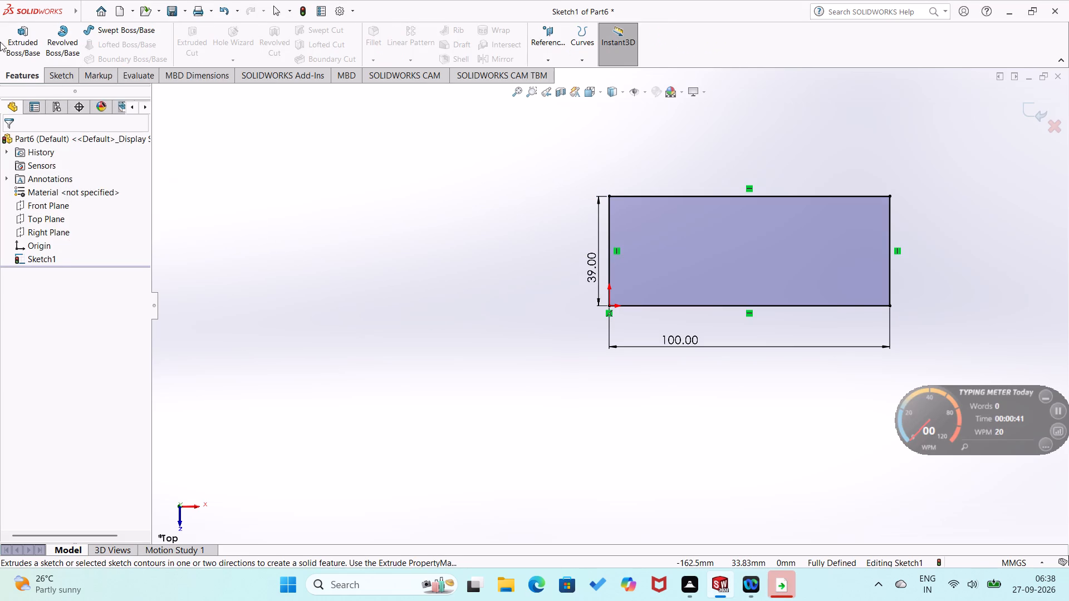
{"action": "left_click", "coordinate": [11, 35]}
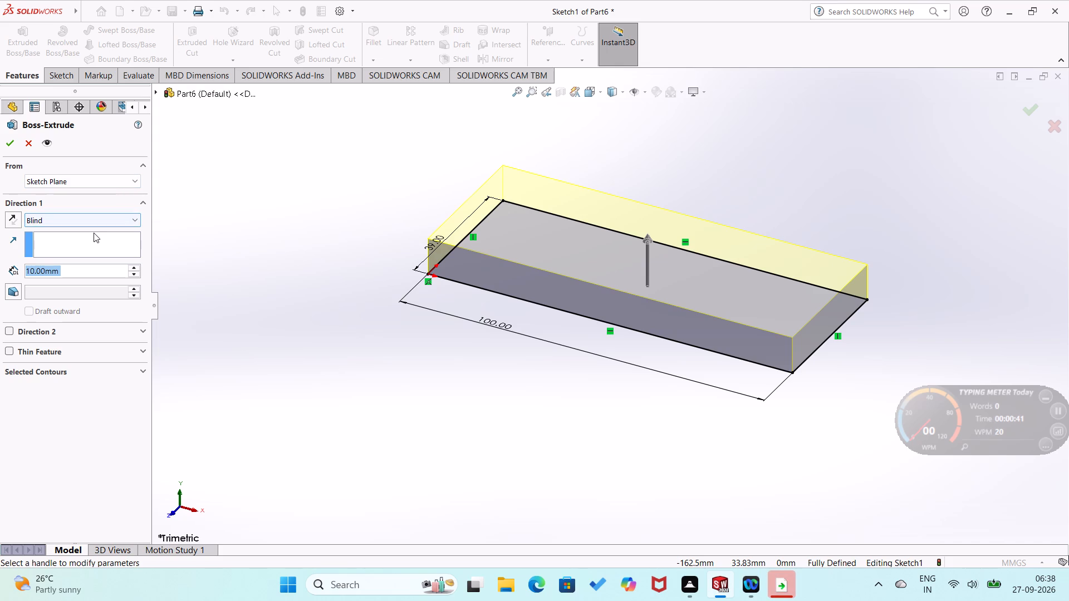
{"action": "type", "text": "75"}
{"action": "key", "text": "Return"}
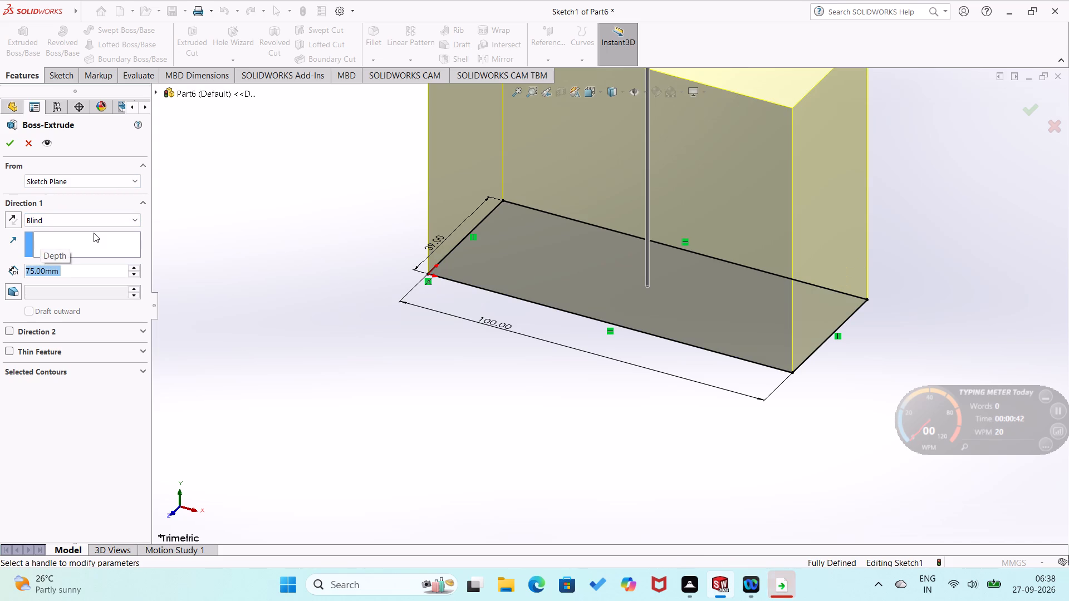
{"action": "left_click", "coordinate": [8, 147]}
{"action": "left_click", "coordinate": [198, 323]}
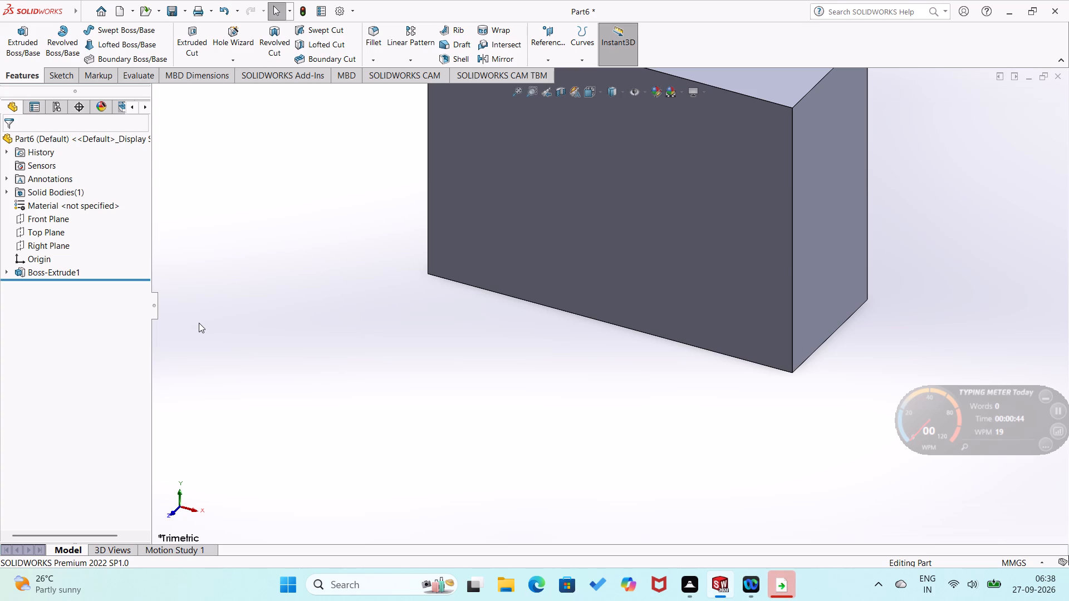
On the block's right end face, sketch a closed rectangle outward from the lower front corner, about 22 mm wide and 17 mm high.
{"action": "middle_click_drag", "start_coordinate": [502, 394], "coordinate": [470, 417]}
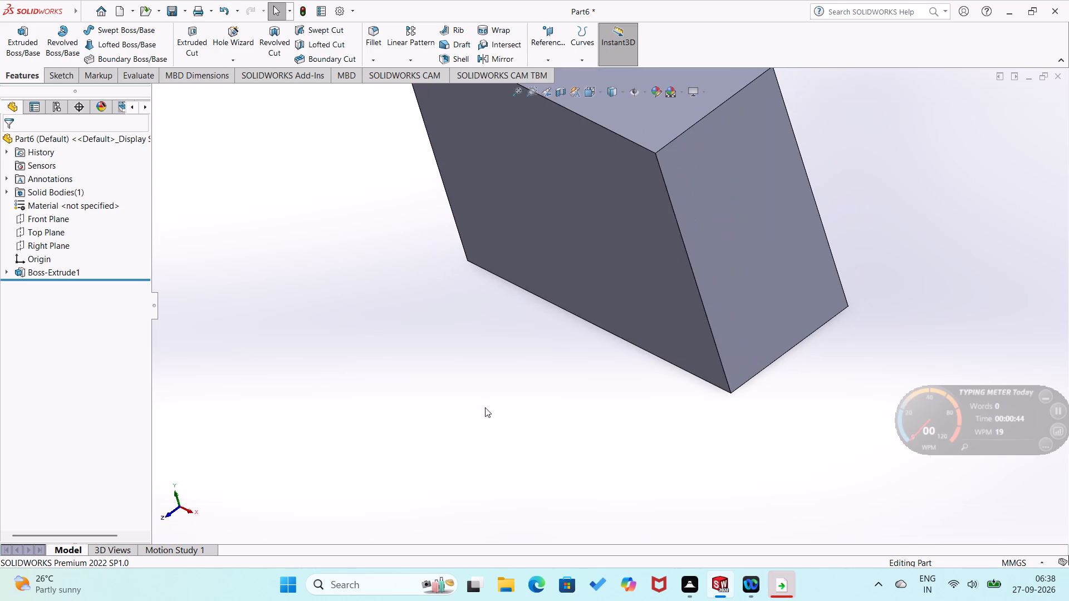
{"action": "right_click", "coordinate": [727, 314]}
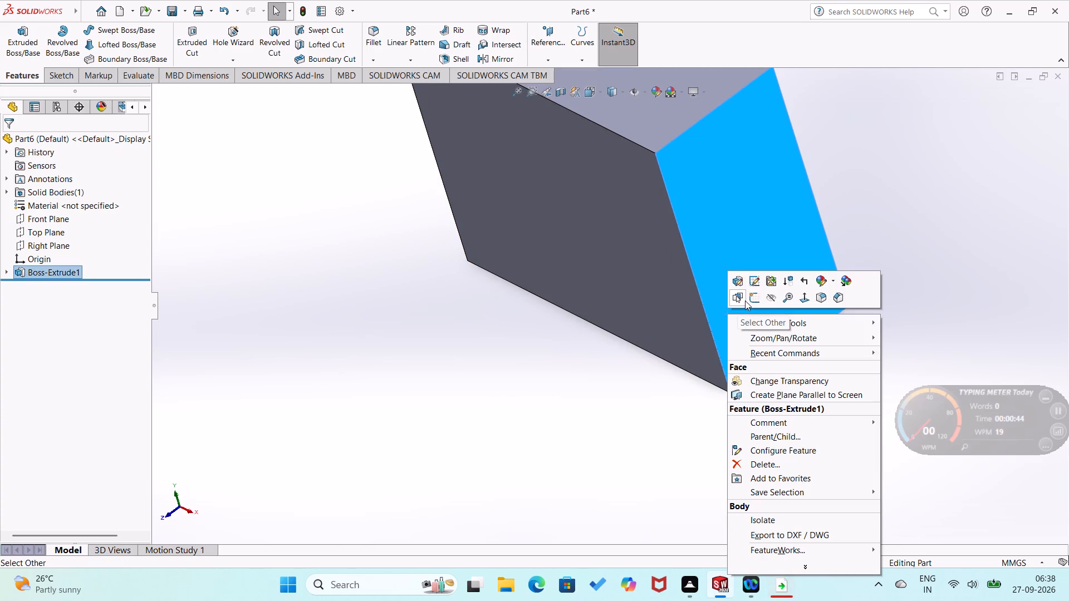
{"action": "left_click", "coordinate": [760, 302]}
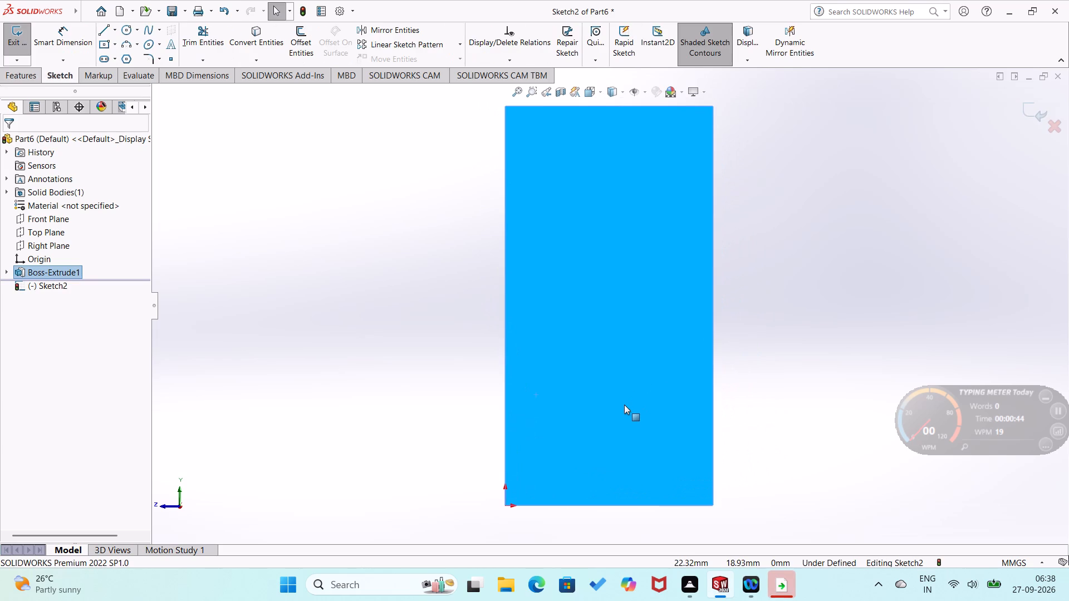
{"action": "scroll", "coordinate": [624, 405], "scroll_direction": "up", "scroll_amount": 1}
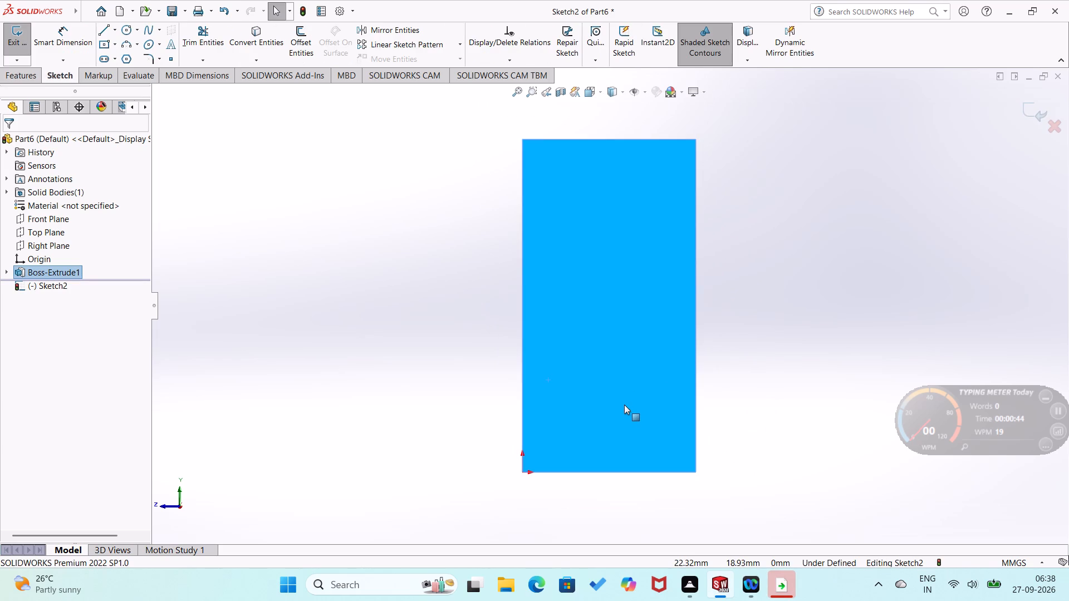
{"action": "right_click_drag", "start_coordinate": [498, 476], "coordinate": [282, 455]}
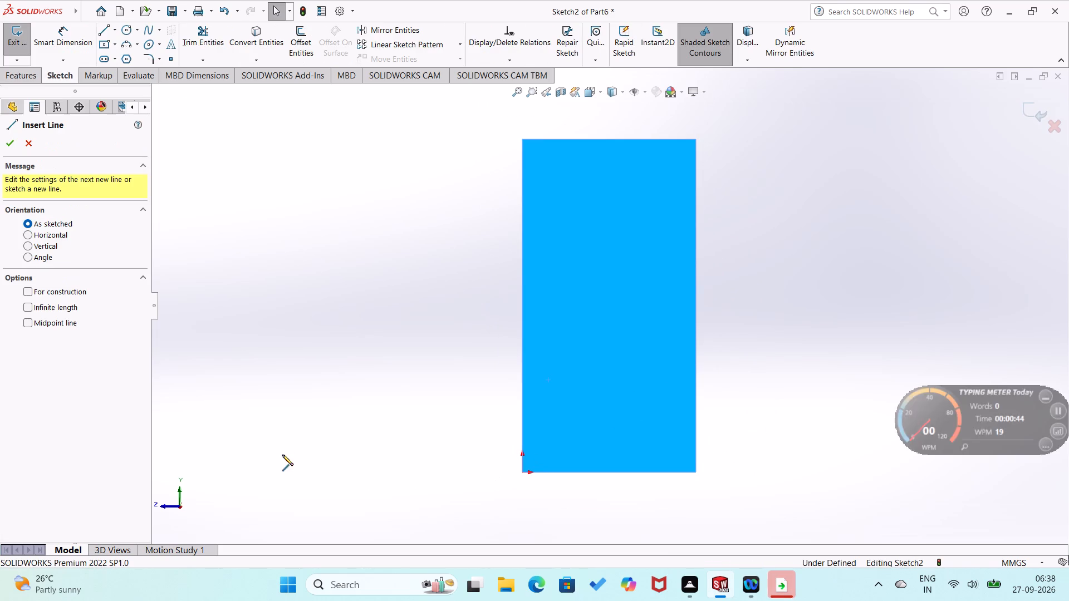
{"action": "left_click", "coordinate": [523, 471]}
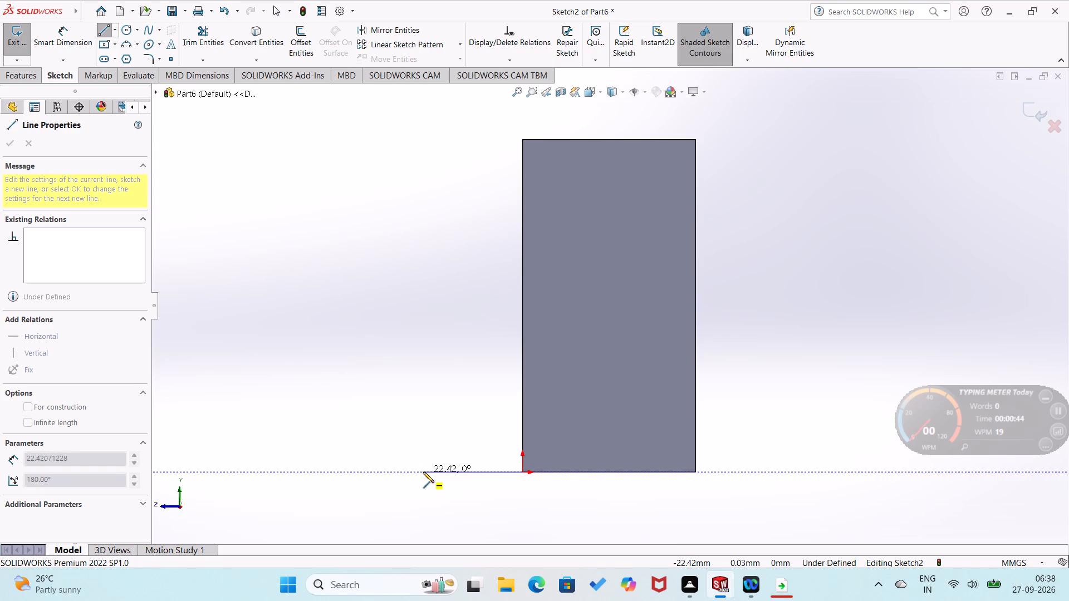
{"action": "left_click", "coordinate": [423, 472]}
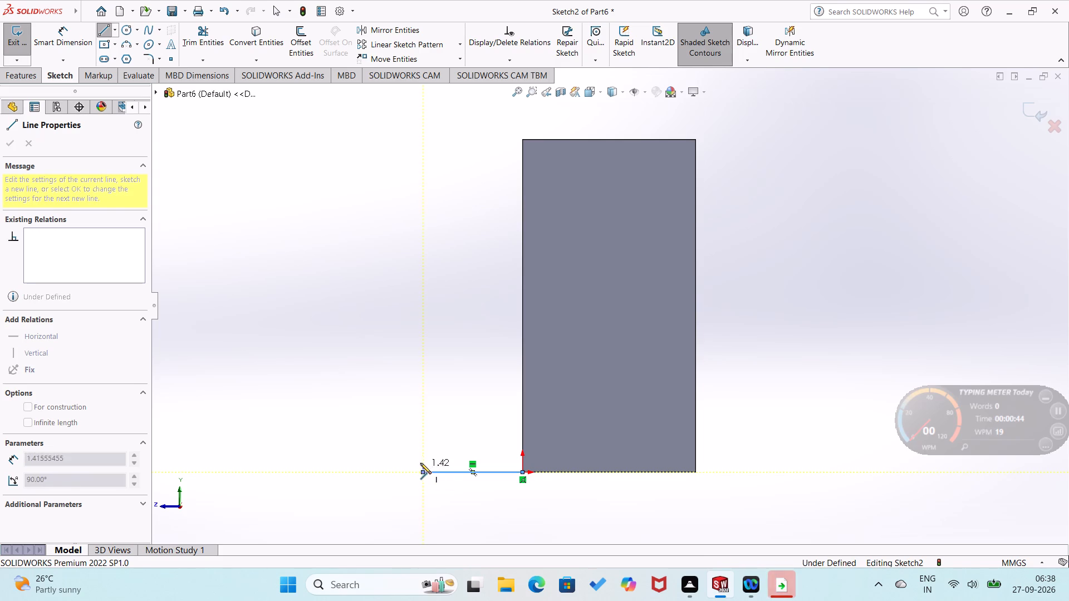
{"action": "left_click", "coordinate": [423, 396]}
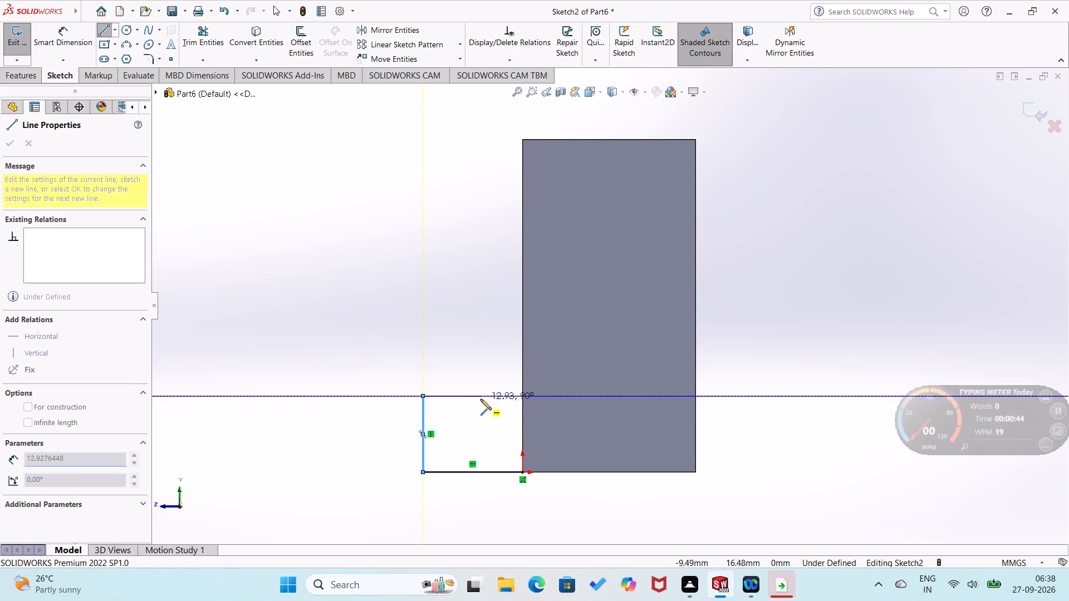
{"action": "left_click", "coordinate": [522, 395]}
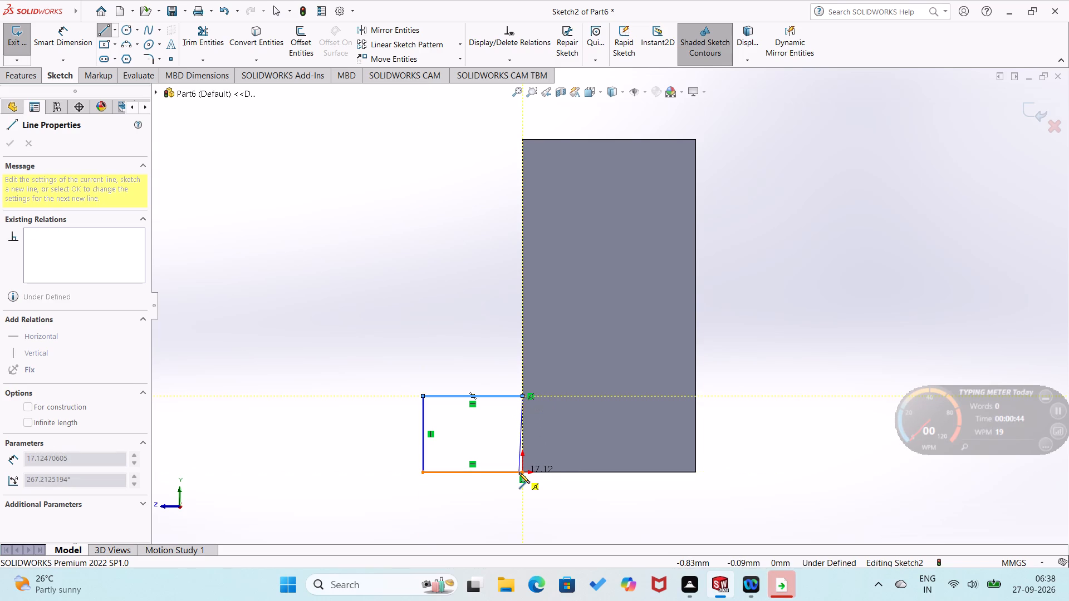
{"action": "left_click", "coordinate": [523, 472]}
Dimension the small rectangle's lower horizontal side to 12 mm.
{"action": "right_click_drag", "start_coordinate": [488, 497], "coordinate": [512, 369]}
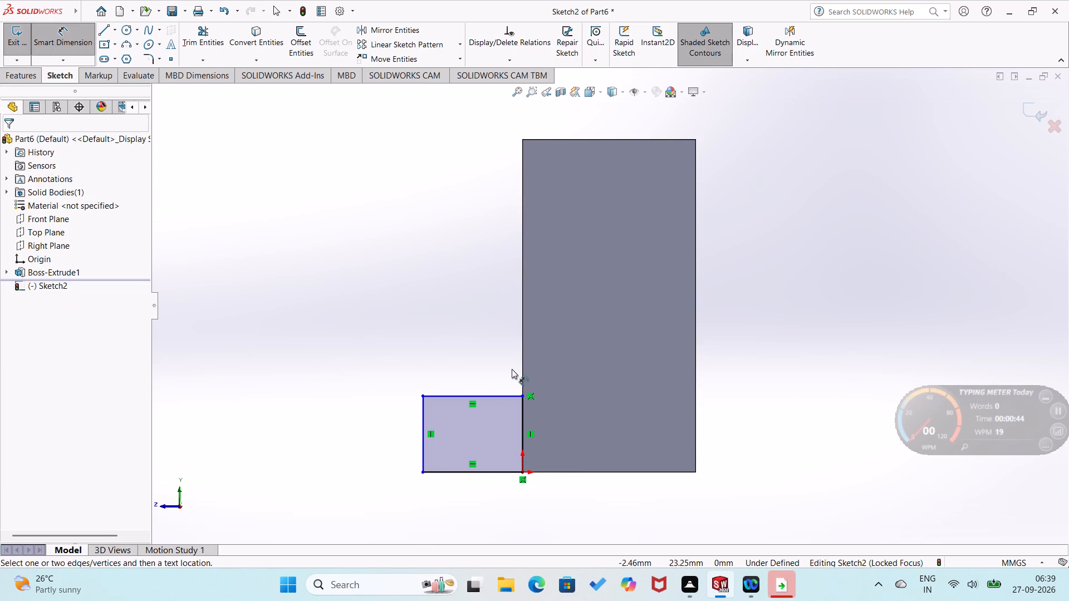
{"action": "left_click", "coordinate": [489, 473]}
{"action": "left_click", "coordinate": [488, 491]}
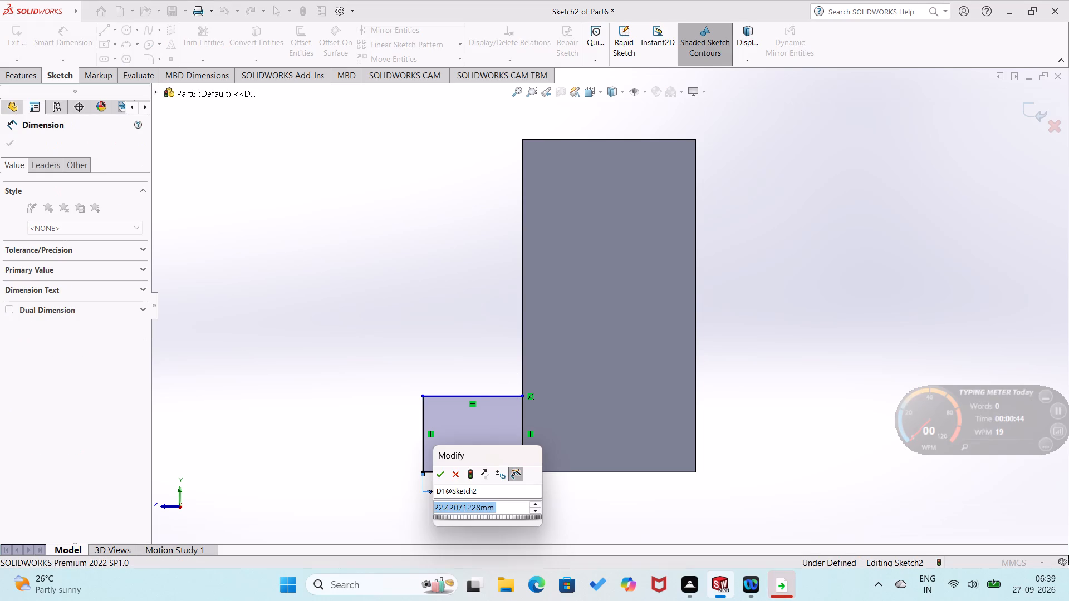
{"action": "type", "text": "12"}
{"action": "key", "text": "Return"}
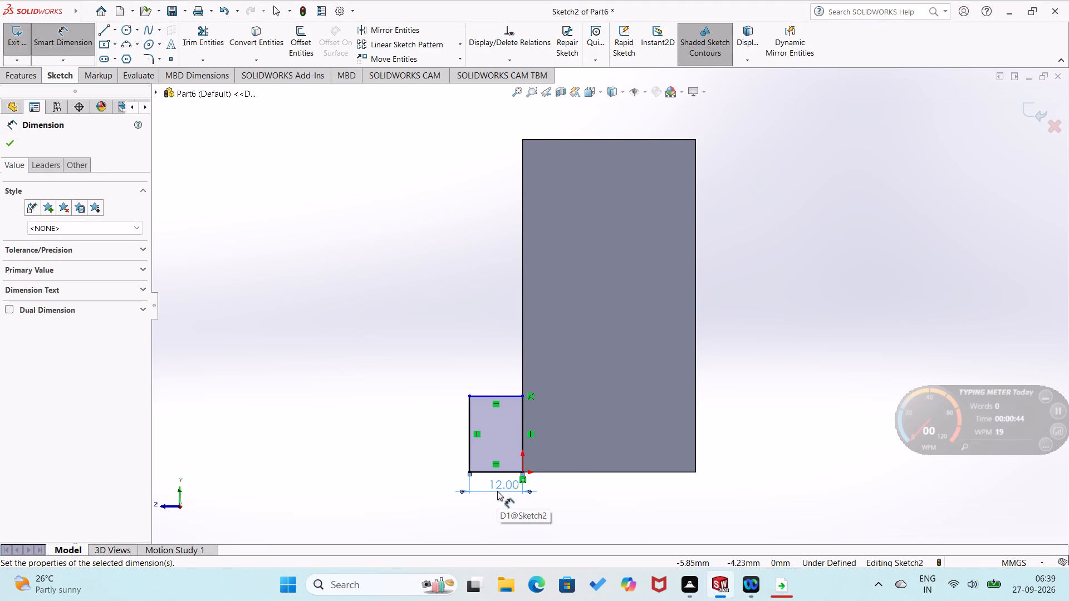
{"action": "left_click", "coordinate": [433, 501]}
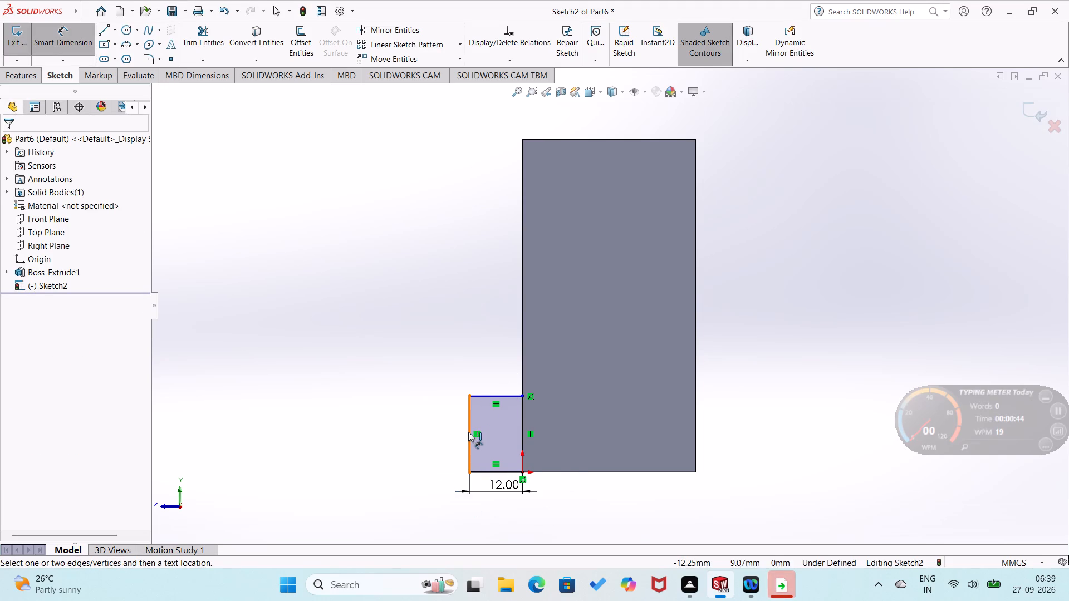
Dimension the small rectangle's outer vertical side to 25 mm.
{"action": "left_click", "coordinate": [468, 432]}
{"action": "left_click", "coordinate": [450, 441]}
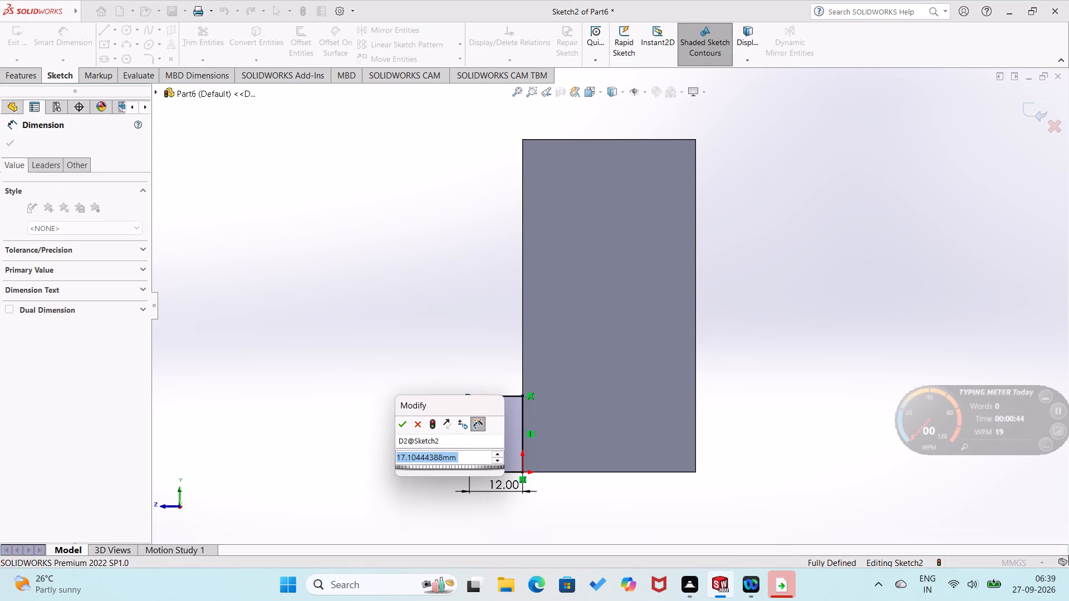
{"action": "type", "text": "25"}
{"action": "key", "text": "Return"}
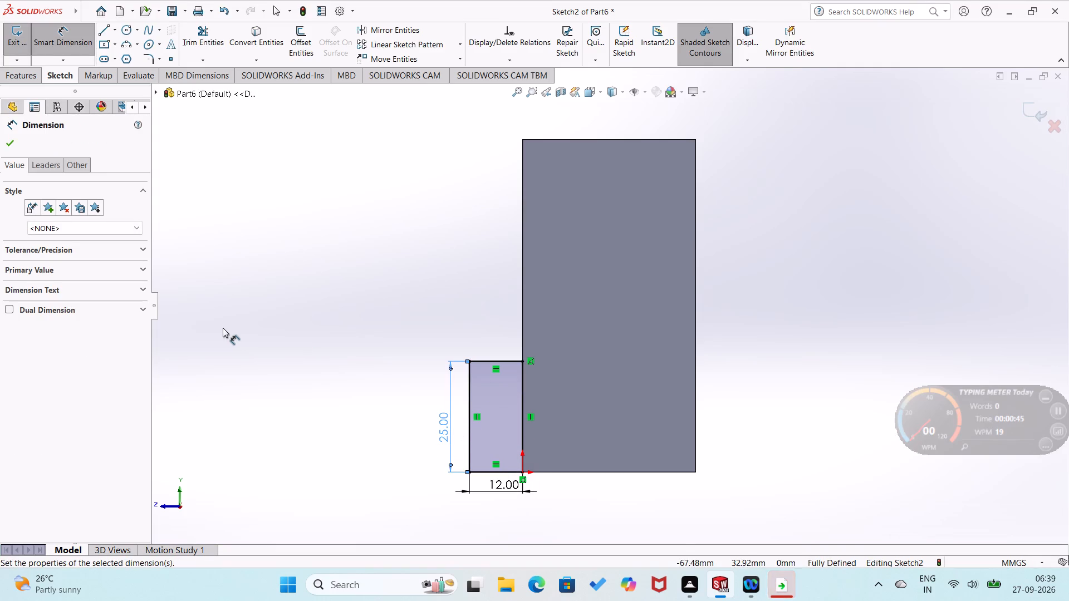
{"action": "left_click", "coordinate": [247, 364]}
Extrude the small rectangle 32 mm as a blind boss with reversed direction, running along the block's front face.
{"action": "middle_click_drag", "start_coordinate": [250, 366], "coordinate": [276, 385]}
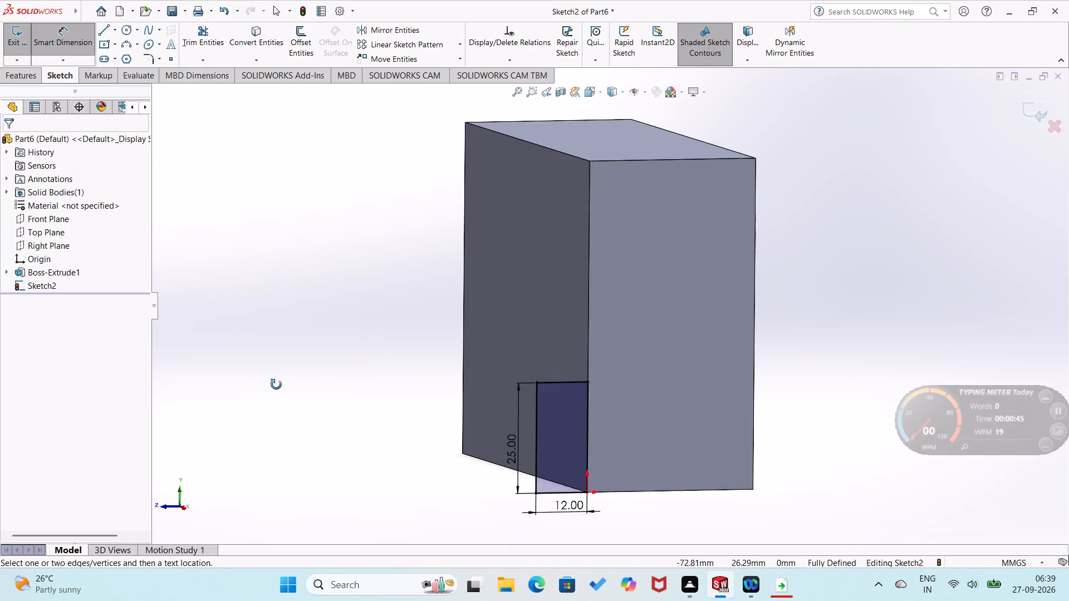
{"action": "middle_click_drag", "start_coordinate": [276, 385], "coordinate": [340, 412]}
{"action": "left_click", "coordinate": [13, 74]}
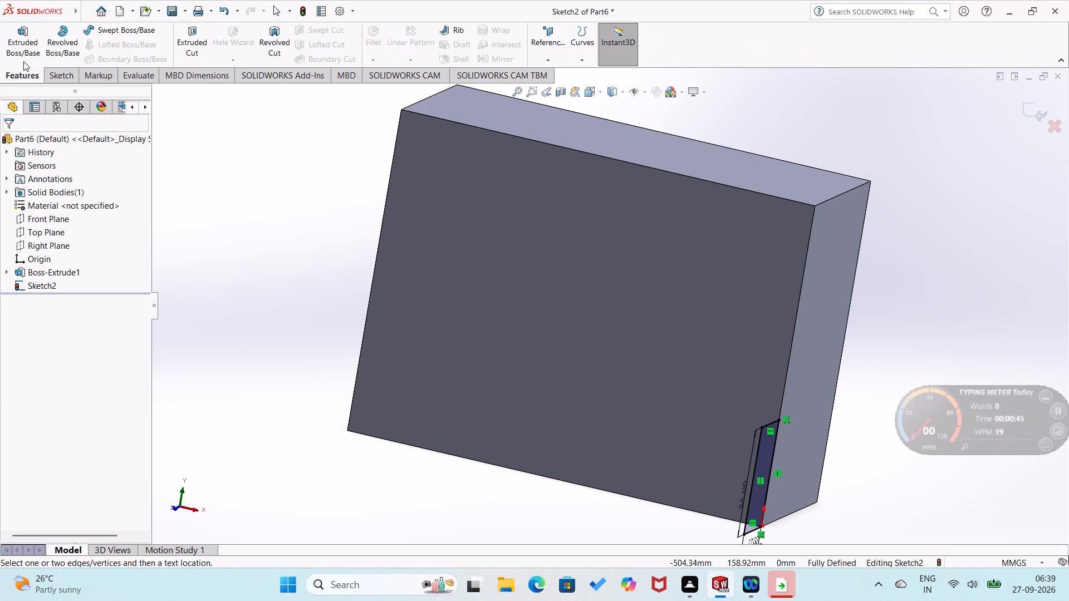
{"action": "left_click", "coordinate": [27, 55]}
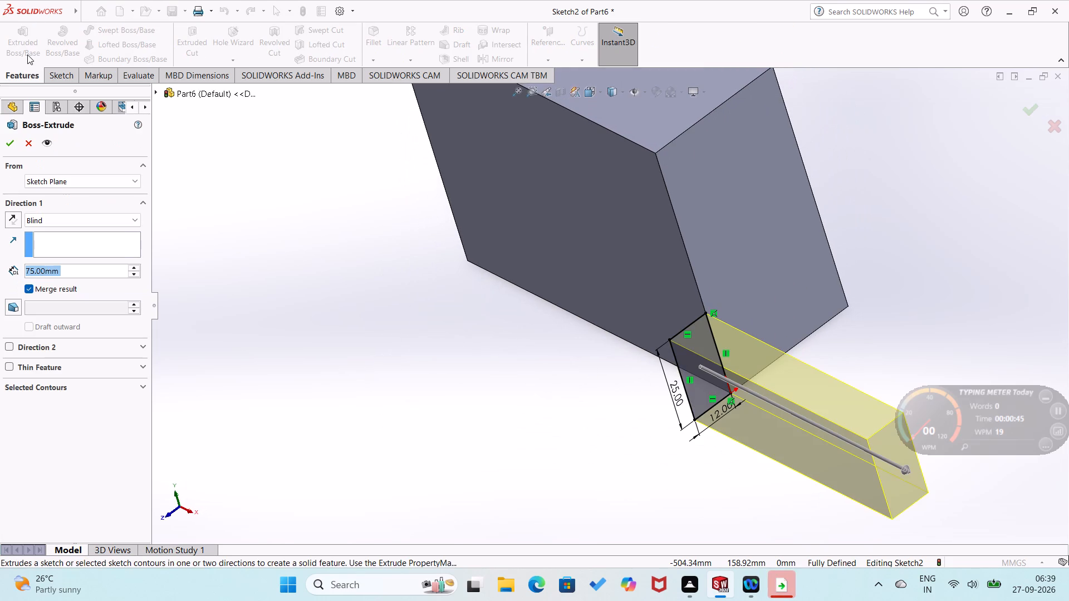
{"action": "left_click", "coordinate": [17, 220]}
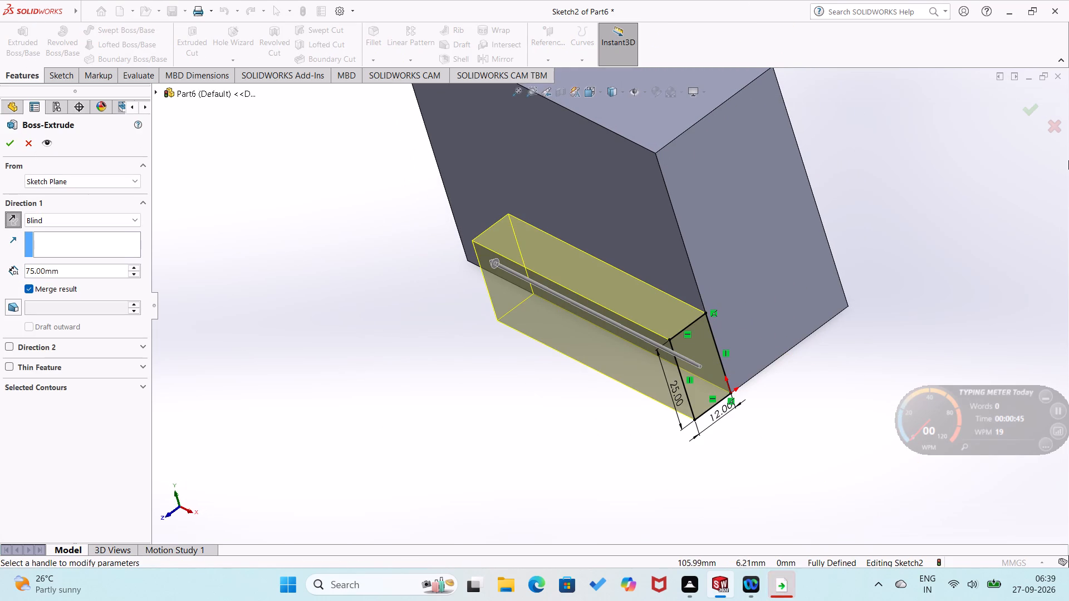
{"action": "left_click", "coordinate": [11, 216]}
{"action": "left_click", "coordinate": [11, 216]}
{"action": "left_click_drag", "start_coordinate": [66, 264], "coordinate": [47, 270]}
{"action": "left_click_drag", "start_coordinate": [60, 267], "coordinate": [21, 265]}
{"action": "type", "text": "32"}
{"action": "key", "text": "Return"}
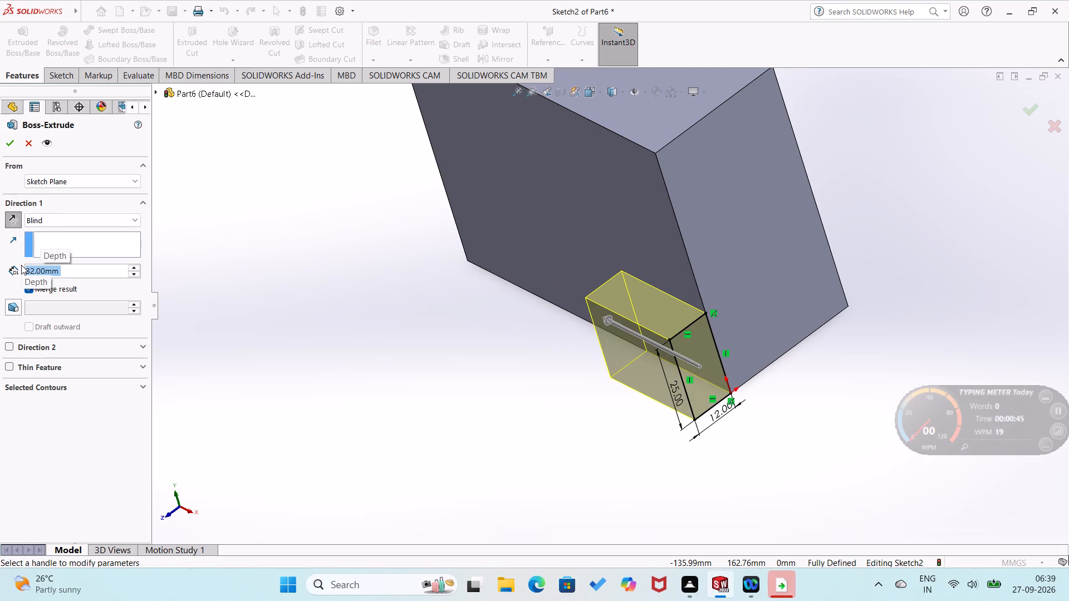
{"action": "left_click", "coordinate": [6, 143]}
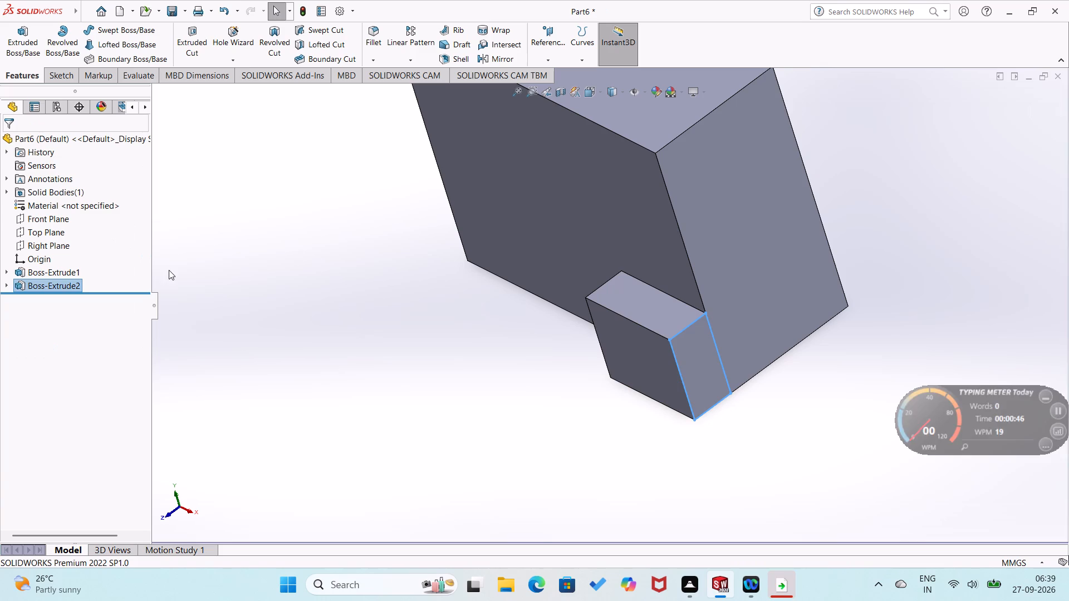
{"action": "left_click", "coordinate": [212, 297]}
Open a new sketch on the block's left end face, opposite the existing front boss.
{"action": "middle_click_drag", "start_coordinate": [210, 303], "coordinate": [359, 366]}
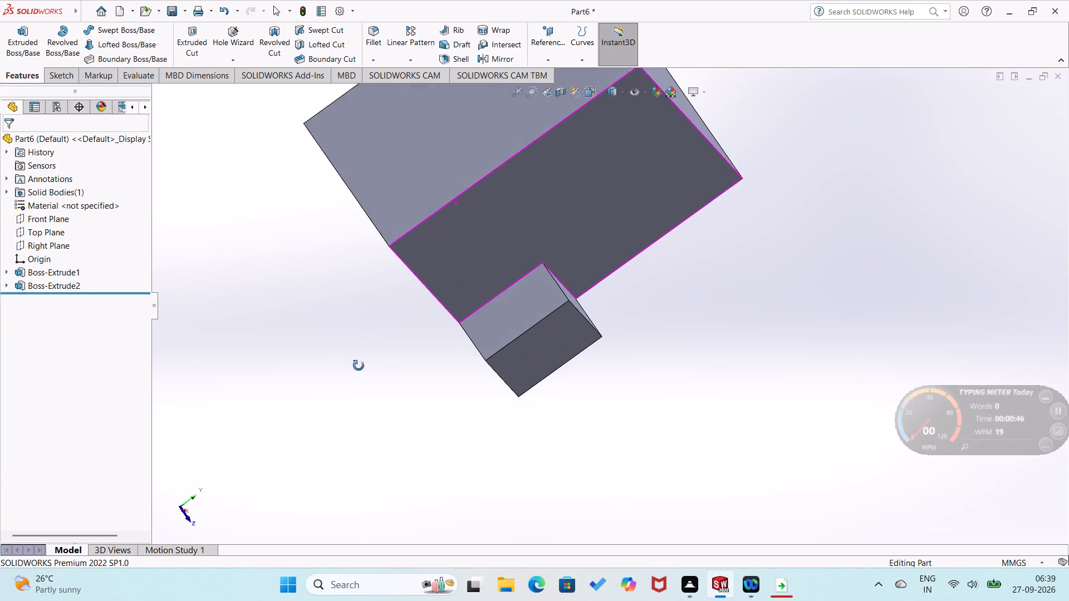
{"action": "middle_click_drag", "start_coordinate": [359, 366], "coordinate": [359, 367]}
{"action": "right_click", "coordinate": [385, 184]}
{"action": "left_click", "coordinate": [410, 169]}
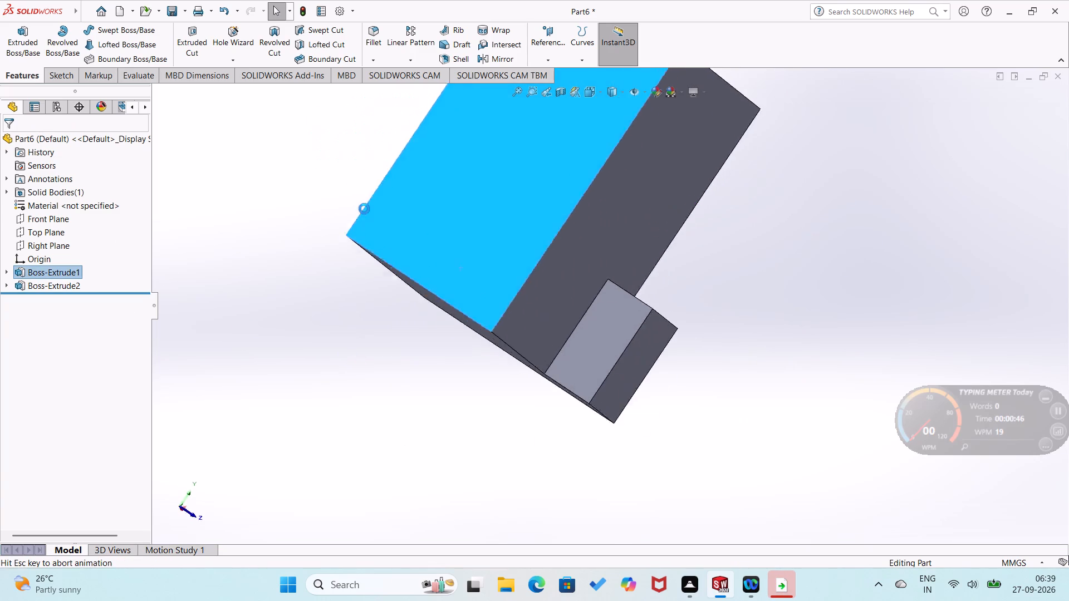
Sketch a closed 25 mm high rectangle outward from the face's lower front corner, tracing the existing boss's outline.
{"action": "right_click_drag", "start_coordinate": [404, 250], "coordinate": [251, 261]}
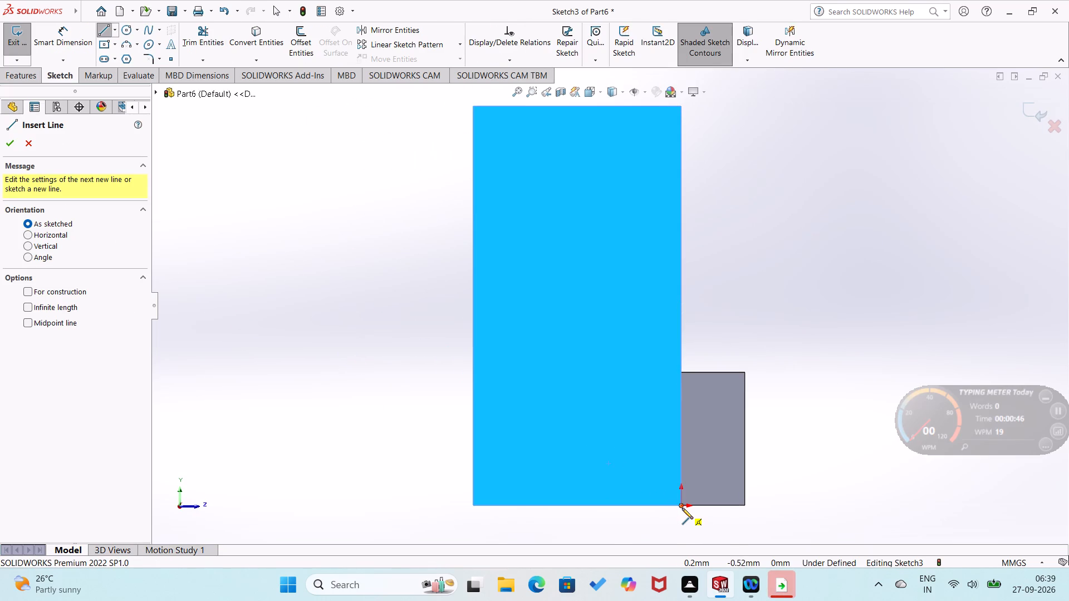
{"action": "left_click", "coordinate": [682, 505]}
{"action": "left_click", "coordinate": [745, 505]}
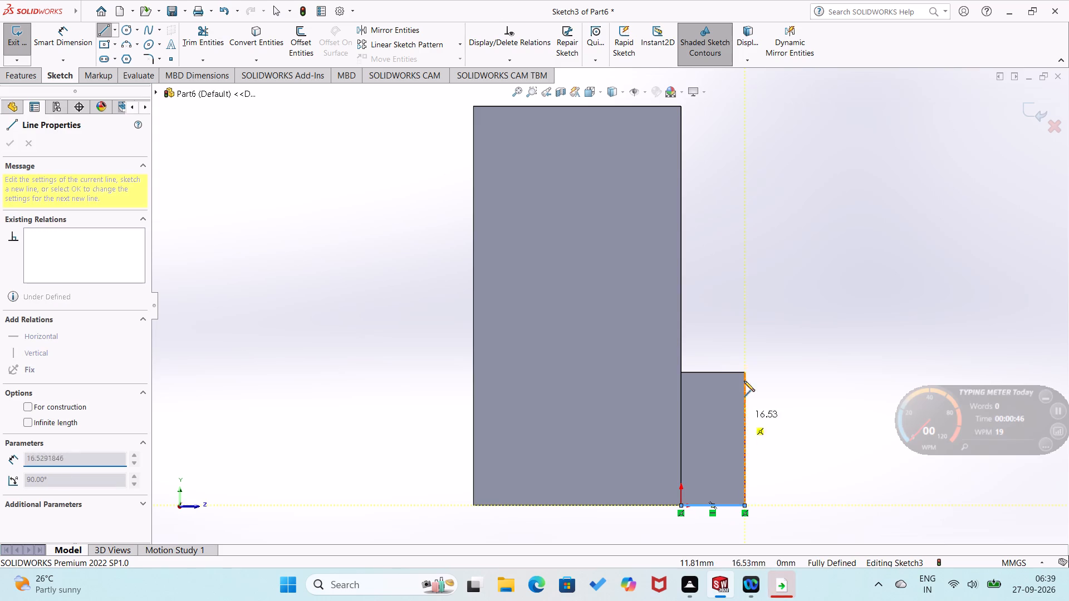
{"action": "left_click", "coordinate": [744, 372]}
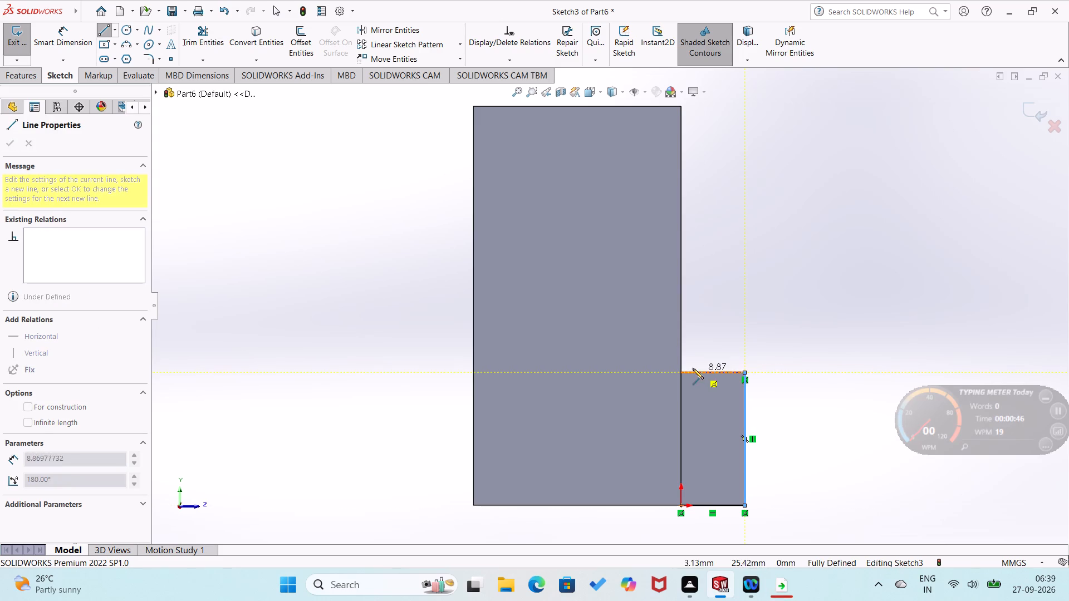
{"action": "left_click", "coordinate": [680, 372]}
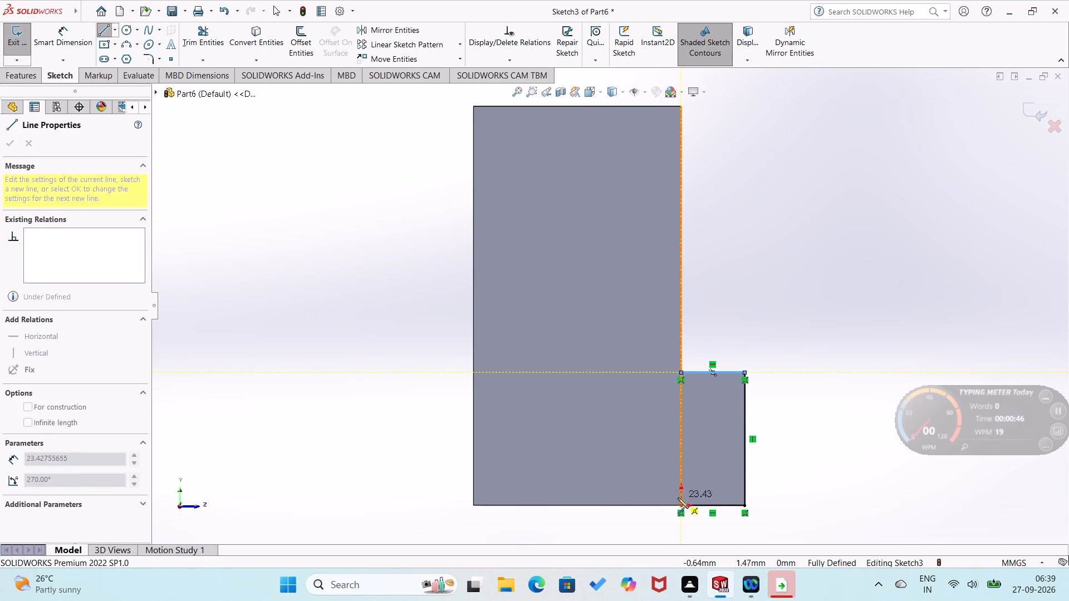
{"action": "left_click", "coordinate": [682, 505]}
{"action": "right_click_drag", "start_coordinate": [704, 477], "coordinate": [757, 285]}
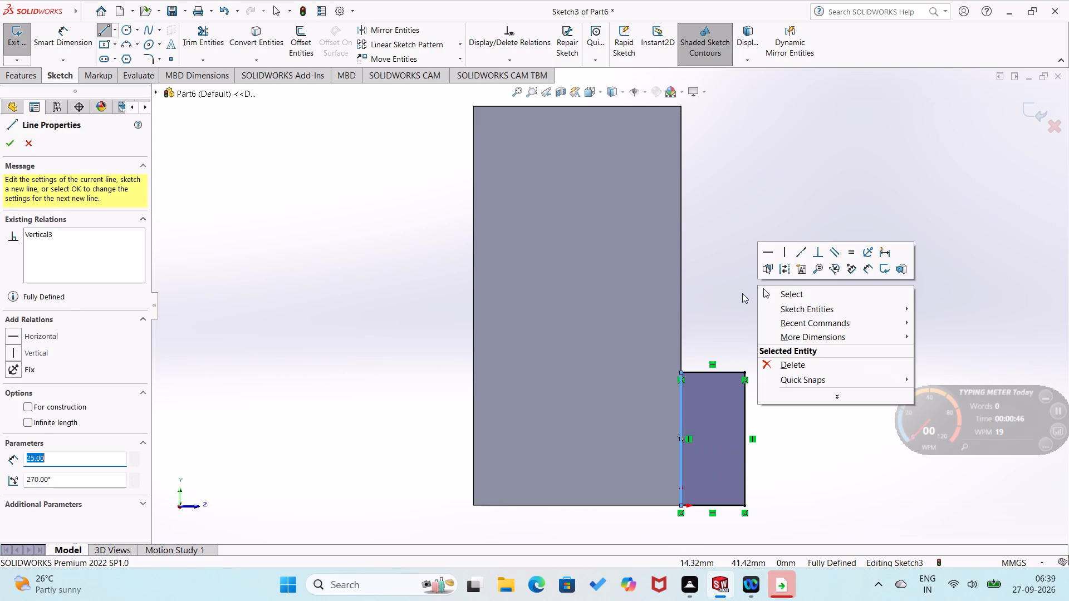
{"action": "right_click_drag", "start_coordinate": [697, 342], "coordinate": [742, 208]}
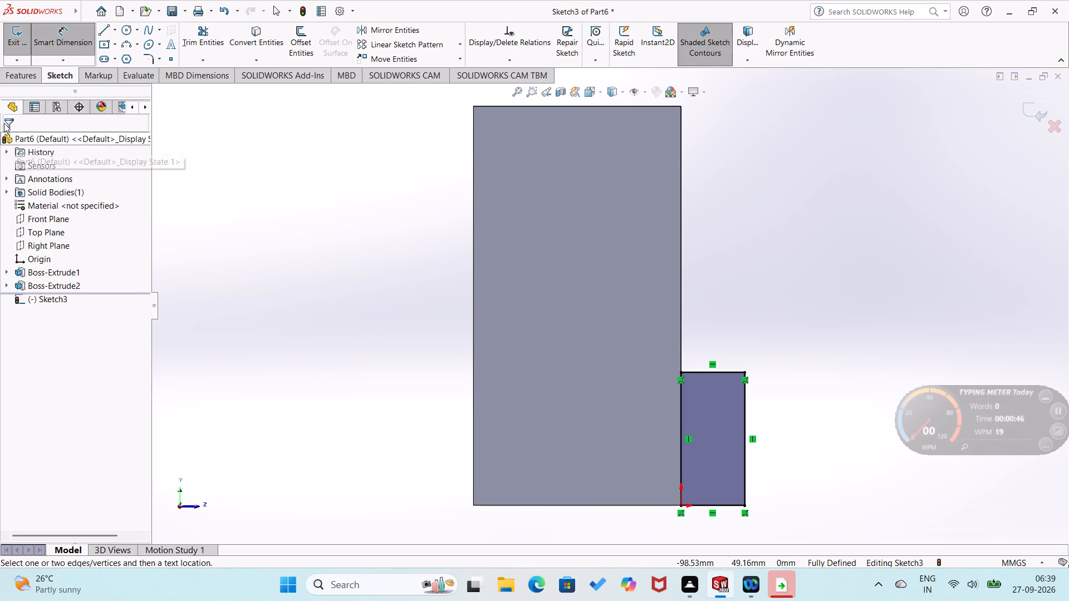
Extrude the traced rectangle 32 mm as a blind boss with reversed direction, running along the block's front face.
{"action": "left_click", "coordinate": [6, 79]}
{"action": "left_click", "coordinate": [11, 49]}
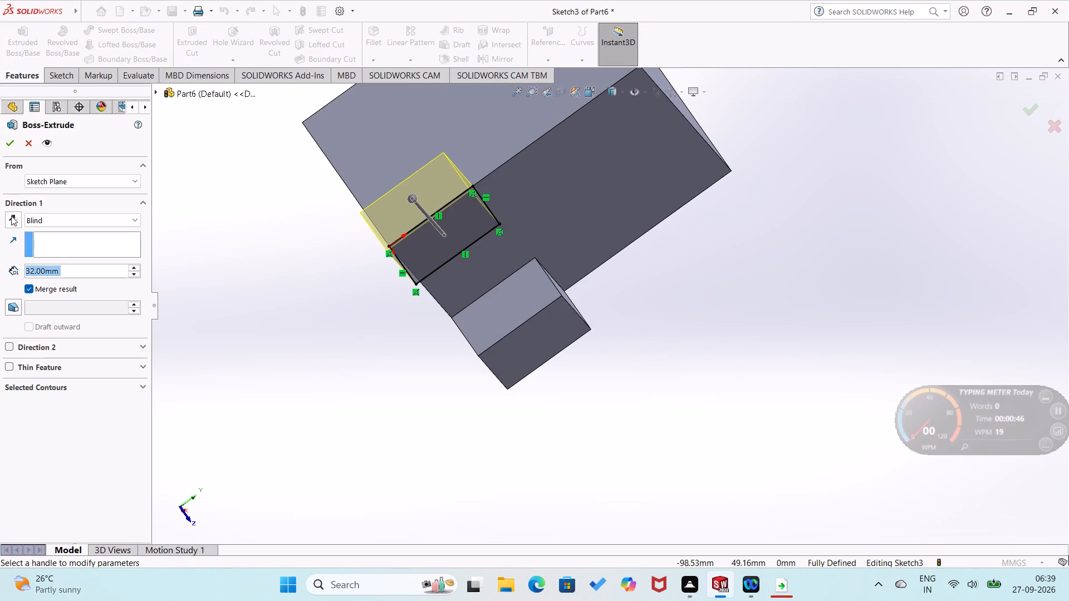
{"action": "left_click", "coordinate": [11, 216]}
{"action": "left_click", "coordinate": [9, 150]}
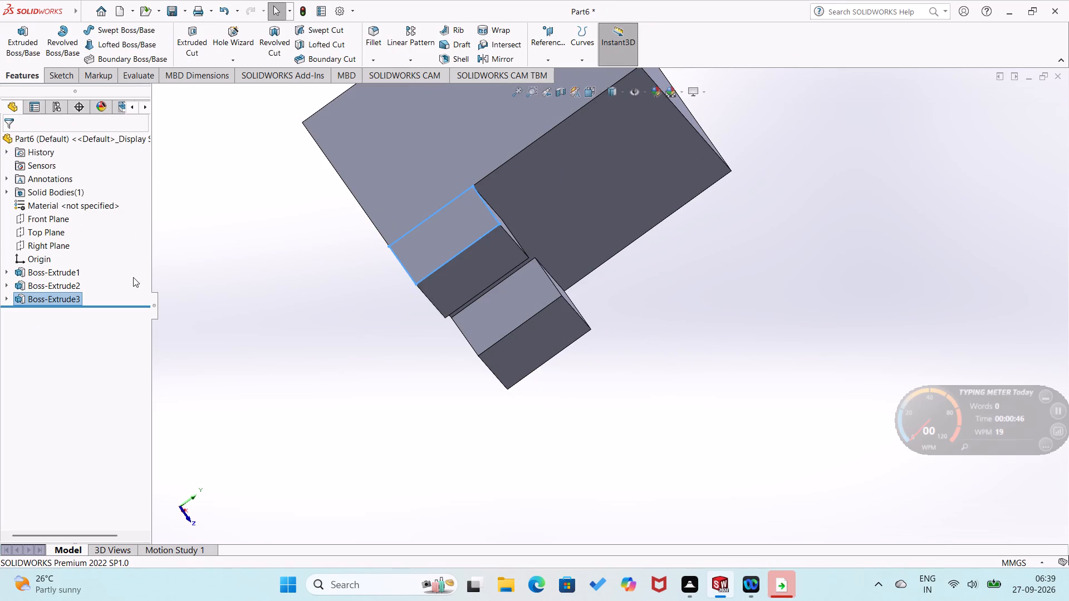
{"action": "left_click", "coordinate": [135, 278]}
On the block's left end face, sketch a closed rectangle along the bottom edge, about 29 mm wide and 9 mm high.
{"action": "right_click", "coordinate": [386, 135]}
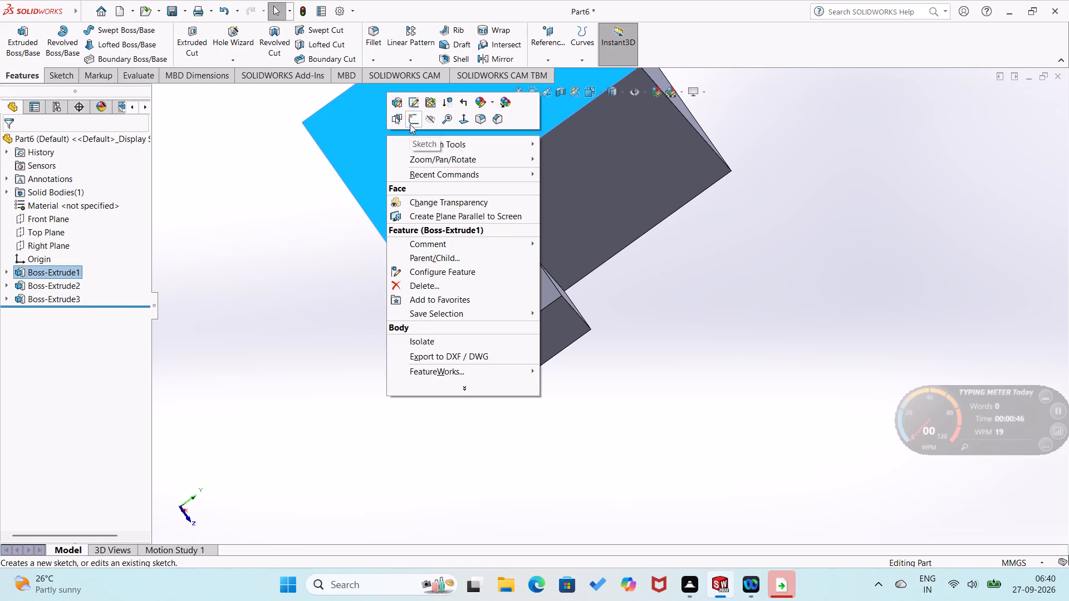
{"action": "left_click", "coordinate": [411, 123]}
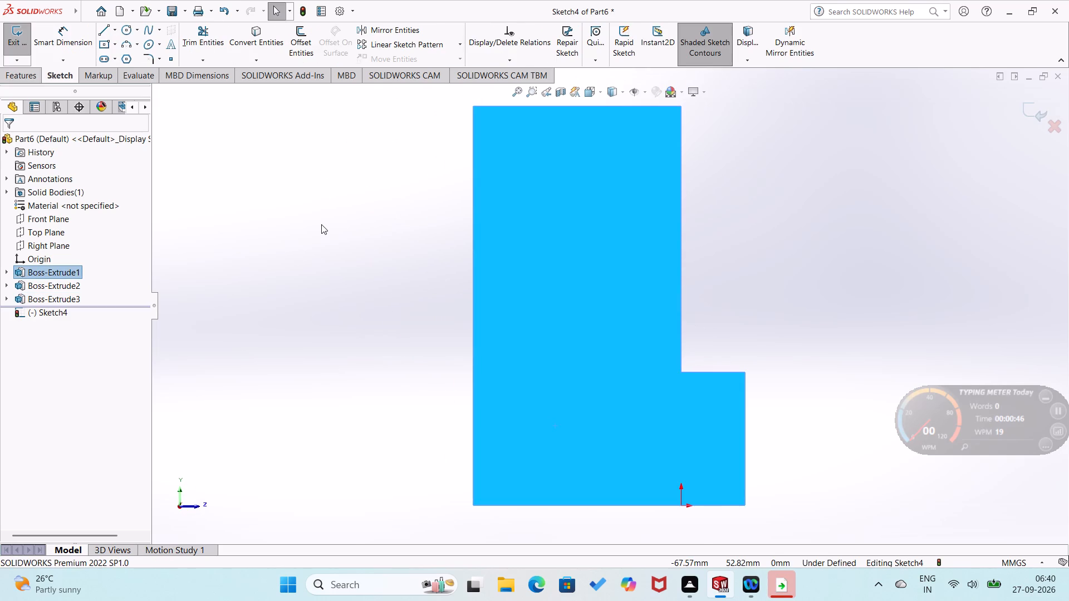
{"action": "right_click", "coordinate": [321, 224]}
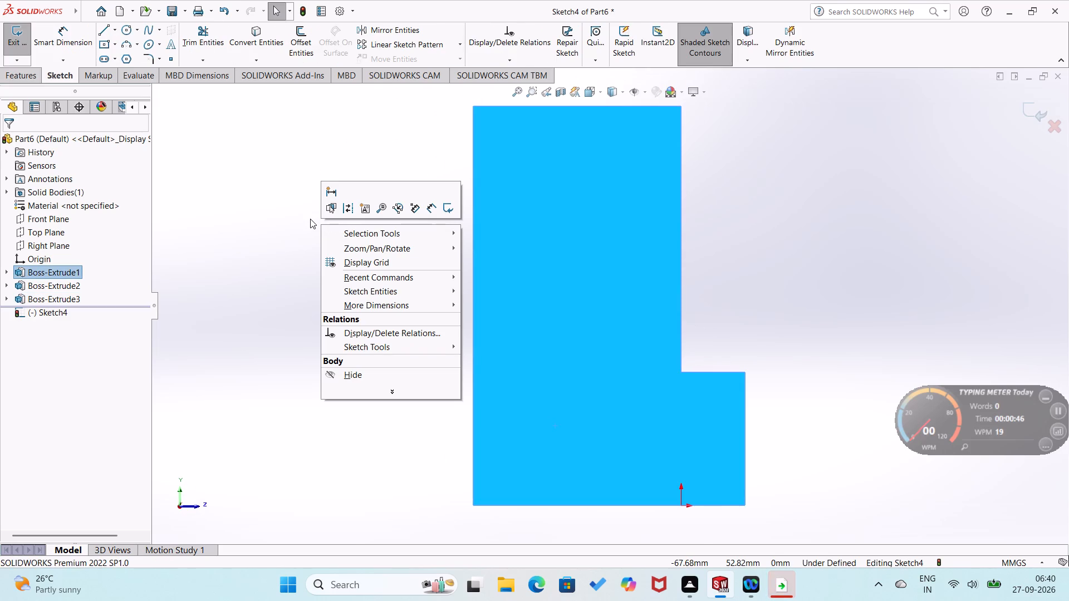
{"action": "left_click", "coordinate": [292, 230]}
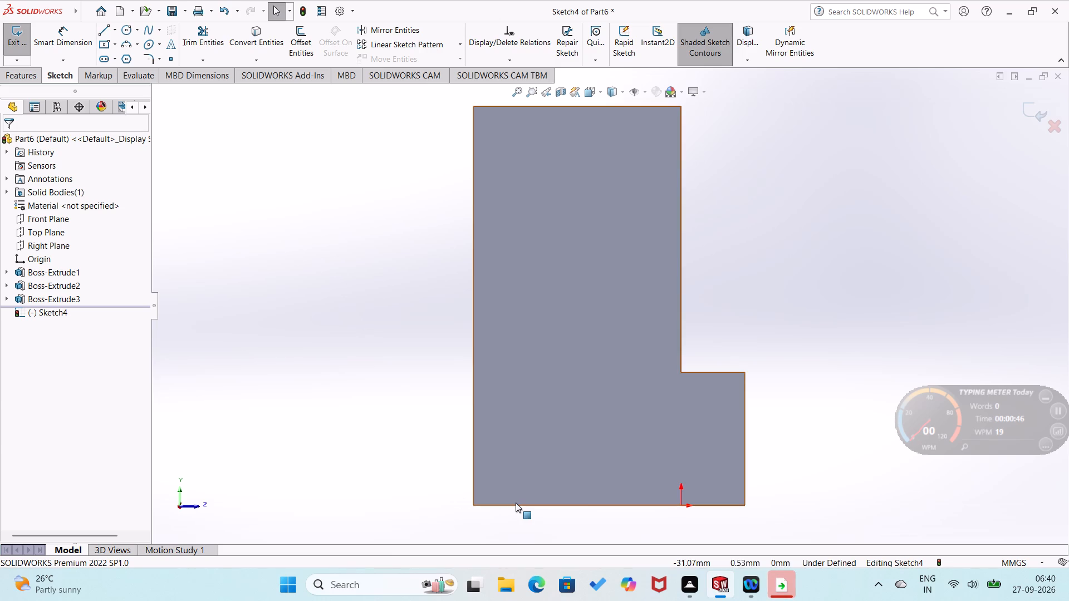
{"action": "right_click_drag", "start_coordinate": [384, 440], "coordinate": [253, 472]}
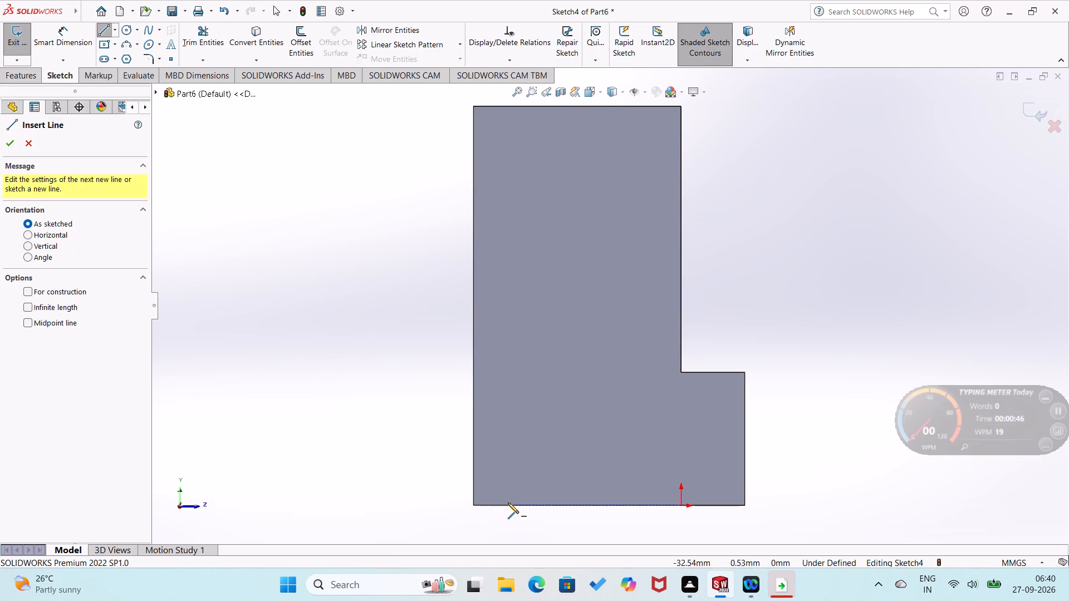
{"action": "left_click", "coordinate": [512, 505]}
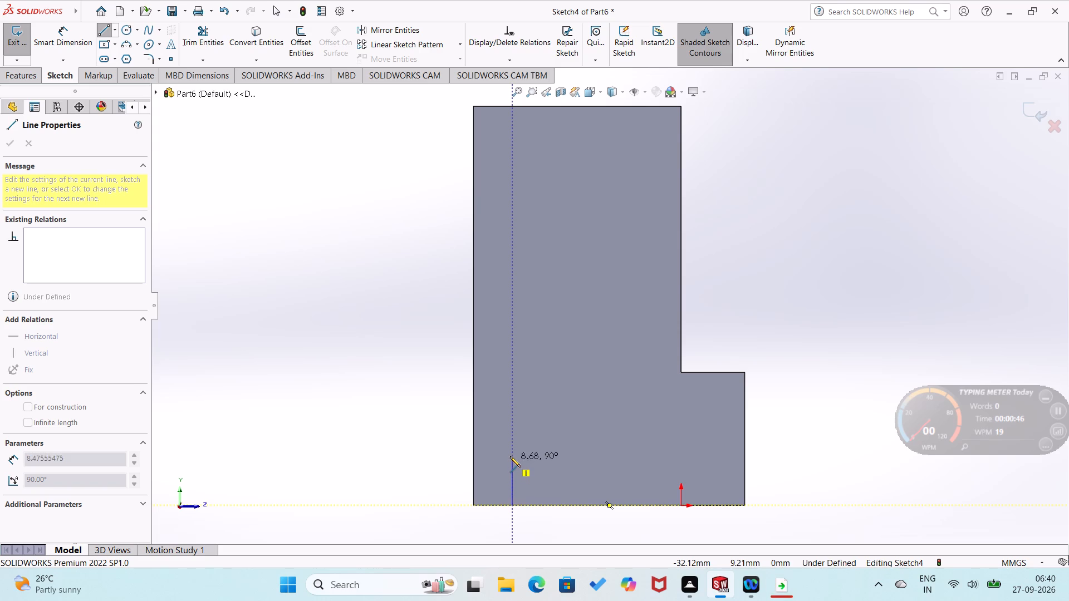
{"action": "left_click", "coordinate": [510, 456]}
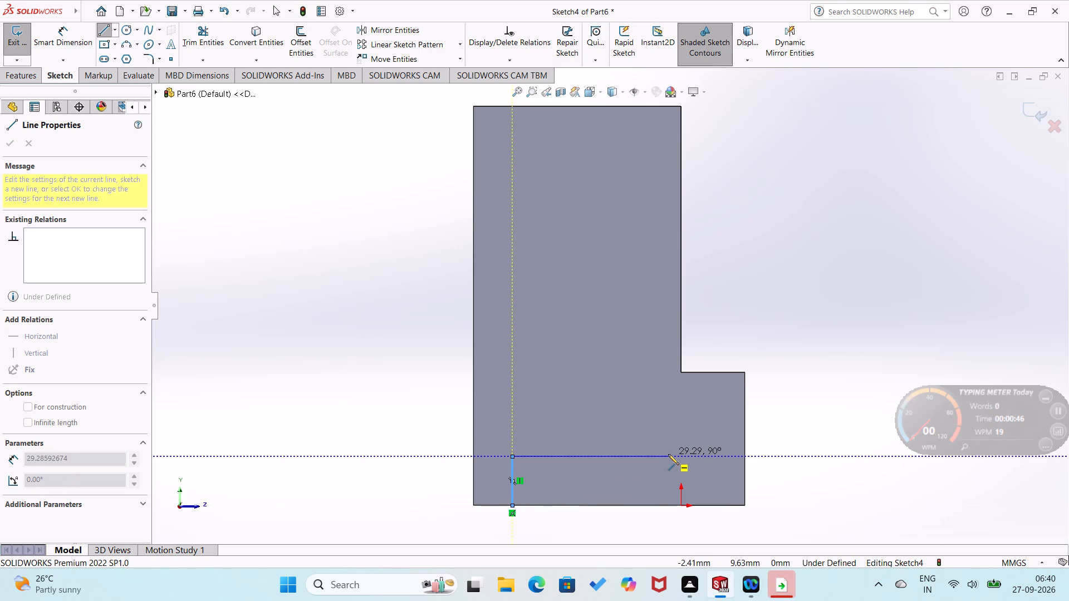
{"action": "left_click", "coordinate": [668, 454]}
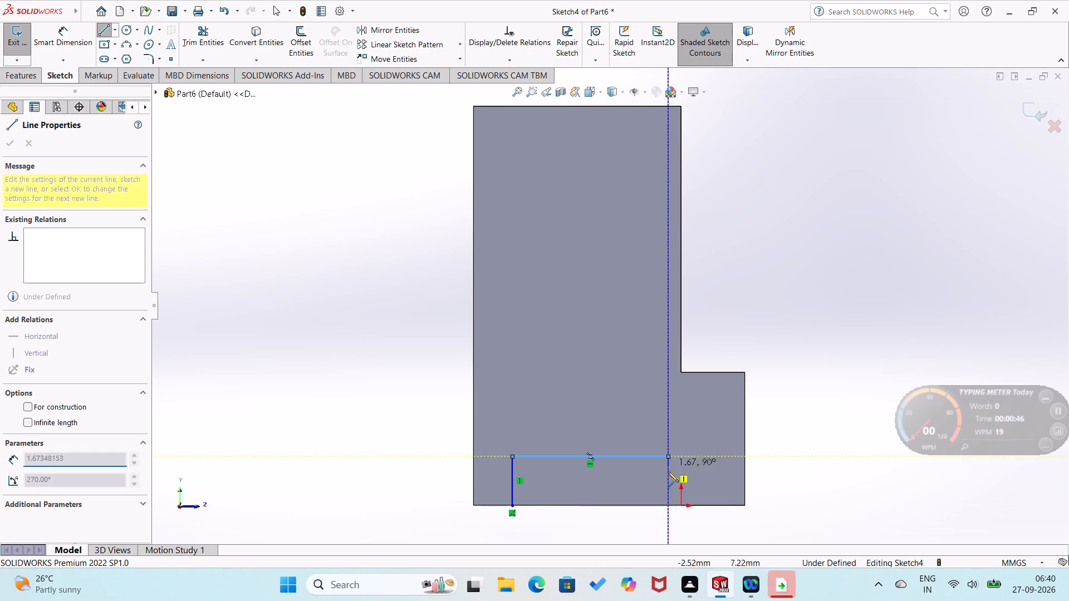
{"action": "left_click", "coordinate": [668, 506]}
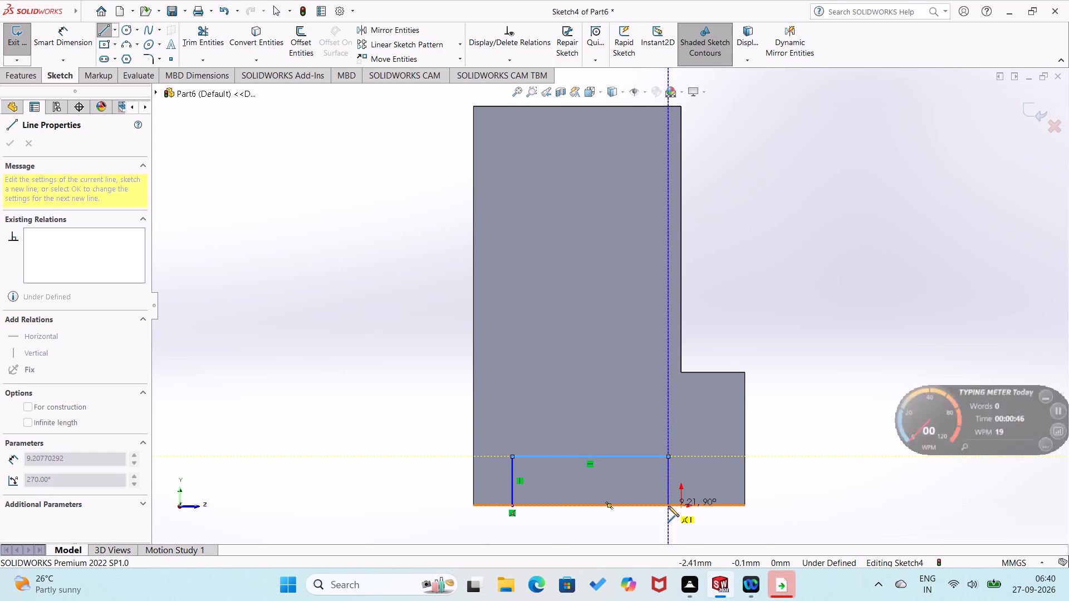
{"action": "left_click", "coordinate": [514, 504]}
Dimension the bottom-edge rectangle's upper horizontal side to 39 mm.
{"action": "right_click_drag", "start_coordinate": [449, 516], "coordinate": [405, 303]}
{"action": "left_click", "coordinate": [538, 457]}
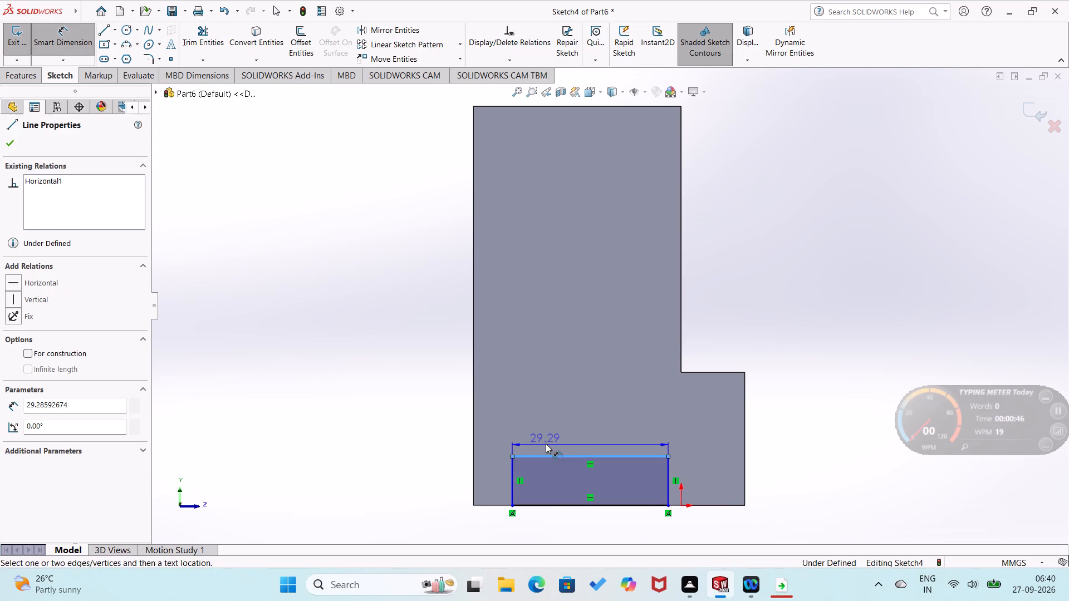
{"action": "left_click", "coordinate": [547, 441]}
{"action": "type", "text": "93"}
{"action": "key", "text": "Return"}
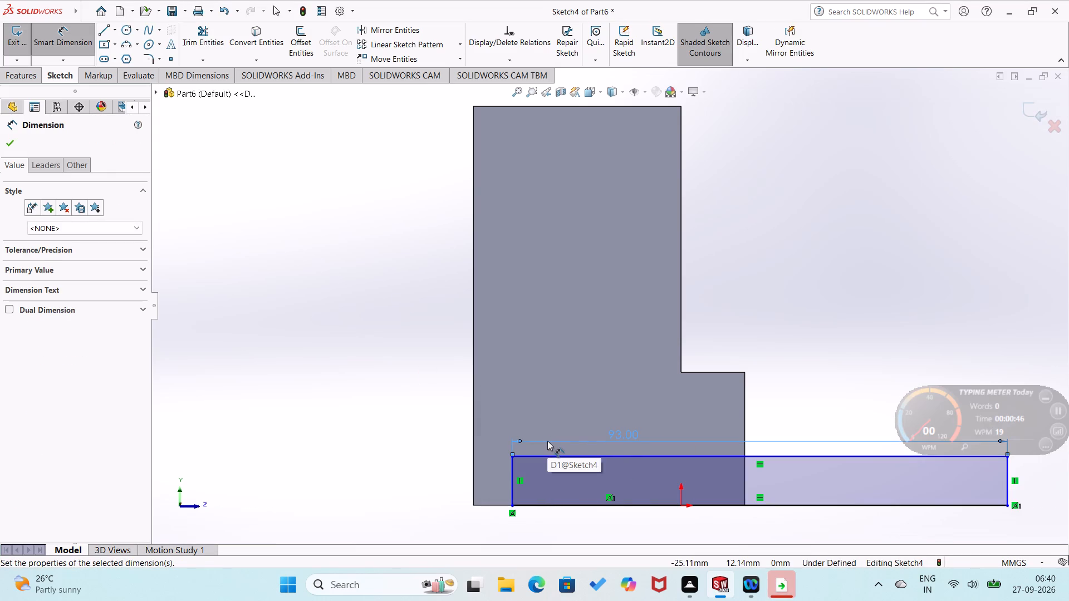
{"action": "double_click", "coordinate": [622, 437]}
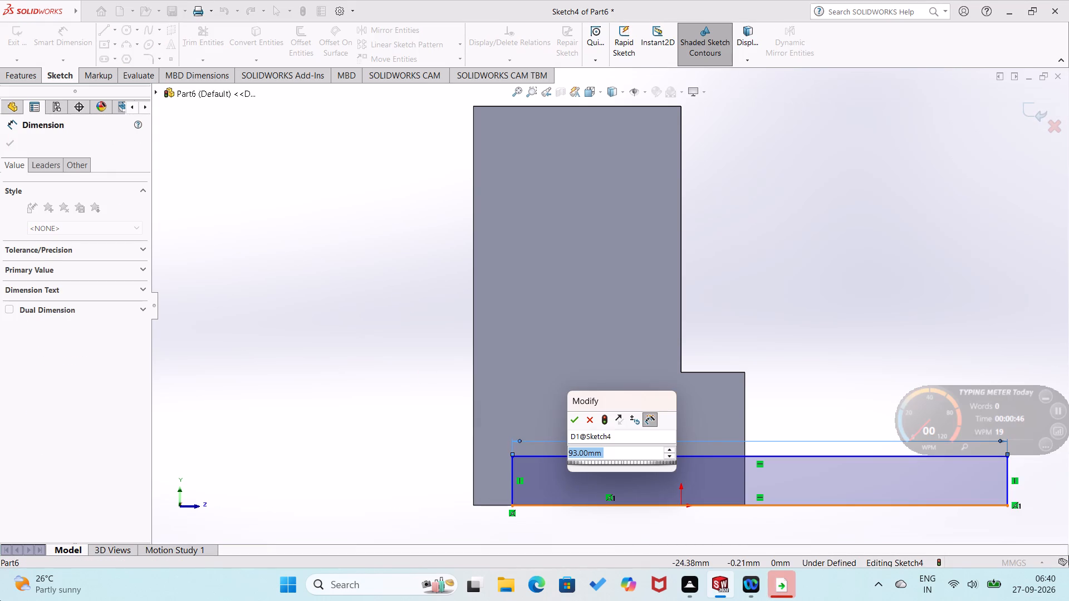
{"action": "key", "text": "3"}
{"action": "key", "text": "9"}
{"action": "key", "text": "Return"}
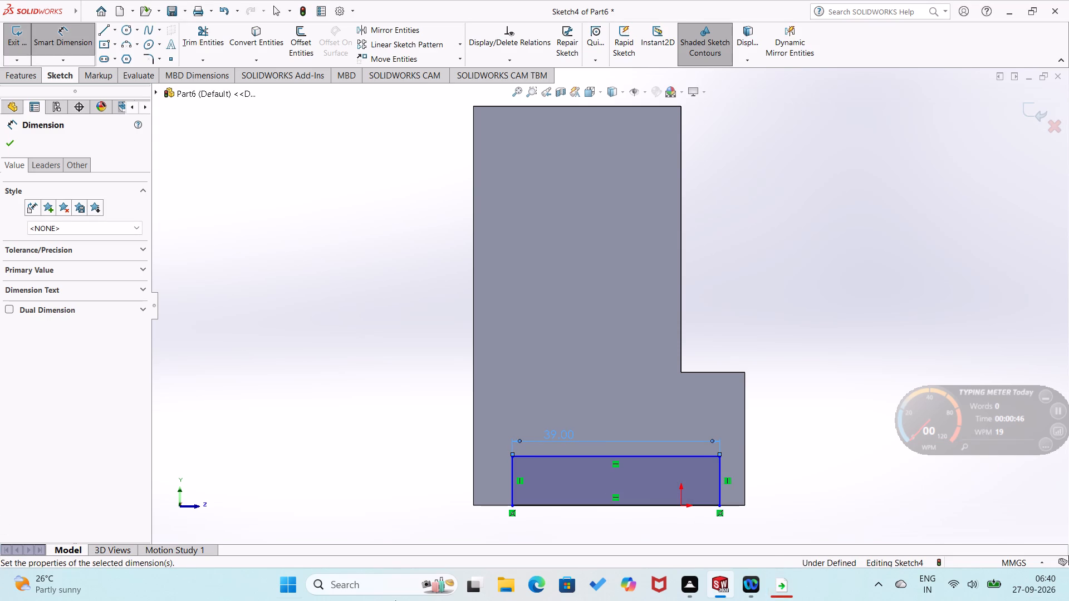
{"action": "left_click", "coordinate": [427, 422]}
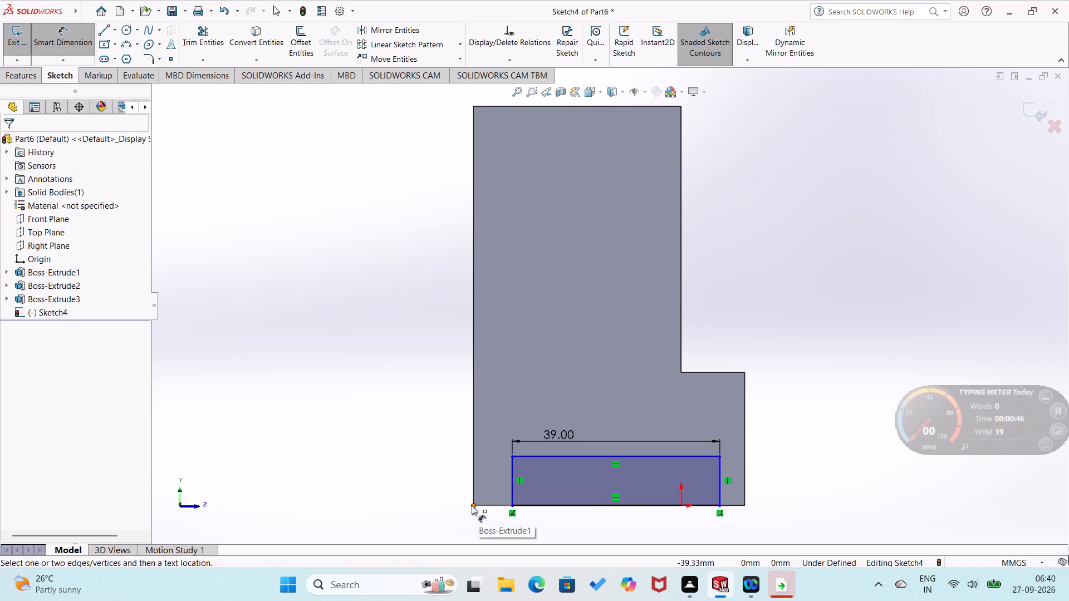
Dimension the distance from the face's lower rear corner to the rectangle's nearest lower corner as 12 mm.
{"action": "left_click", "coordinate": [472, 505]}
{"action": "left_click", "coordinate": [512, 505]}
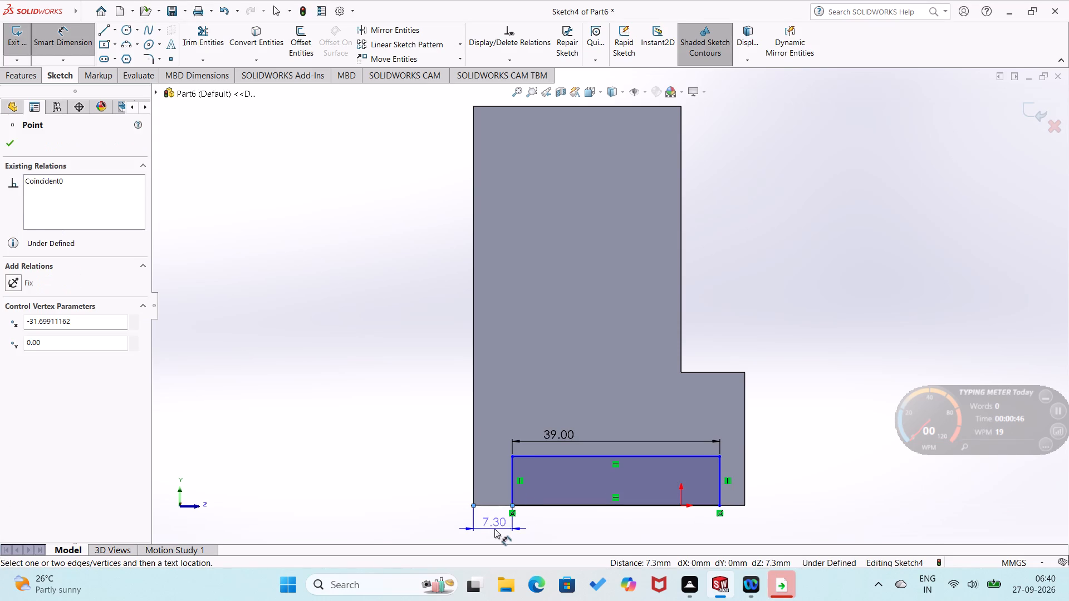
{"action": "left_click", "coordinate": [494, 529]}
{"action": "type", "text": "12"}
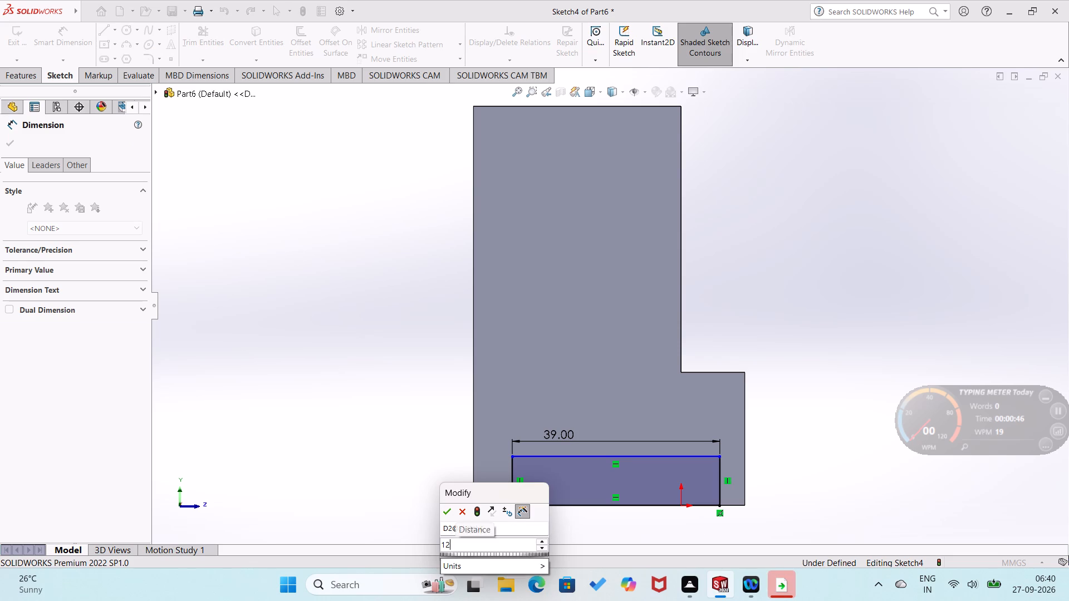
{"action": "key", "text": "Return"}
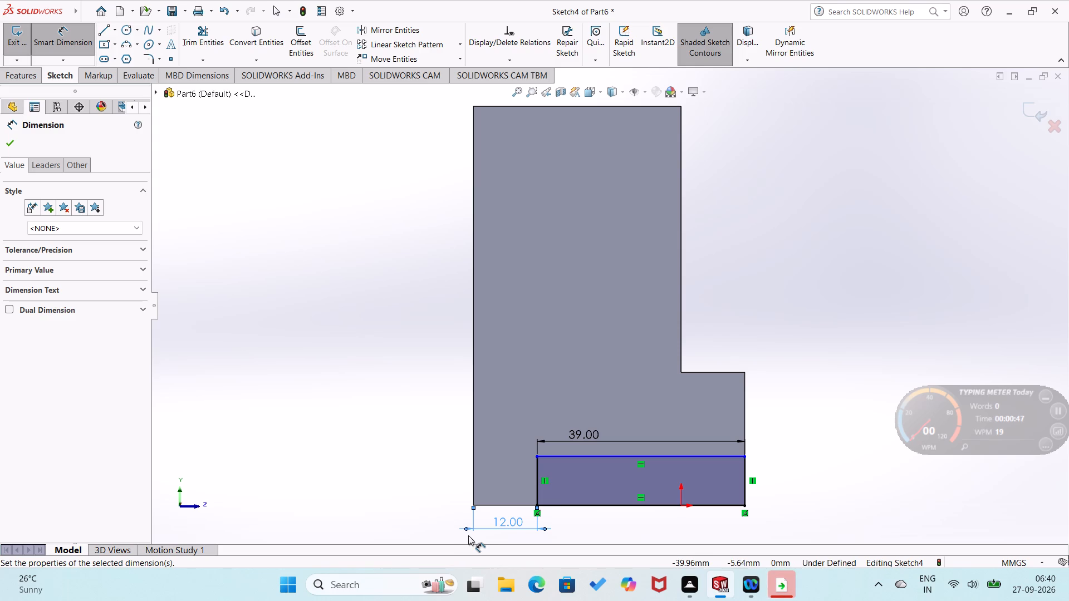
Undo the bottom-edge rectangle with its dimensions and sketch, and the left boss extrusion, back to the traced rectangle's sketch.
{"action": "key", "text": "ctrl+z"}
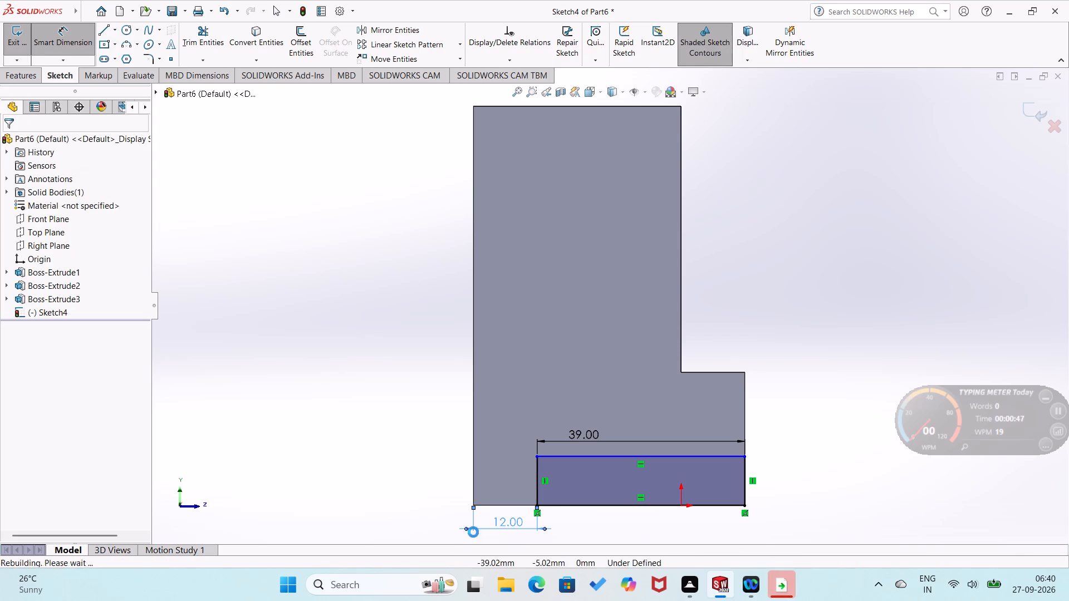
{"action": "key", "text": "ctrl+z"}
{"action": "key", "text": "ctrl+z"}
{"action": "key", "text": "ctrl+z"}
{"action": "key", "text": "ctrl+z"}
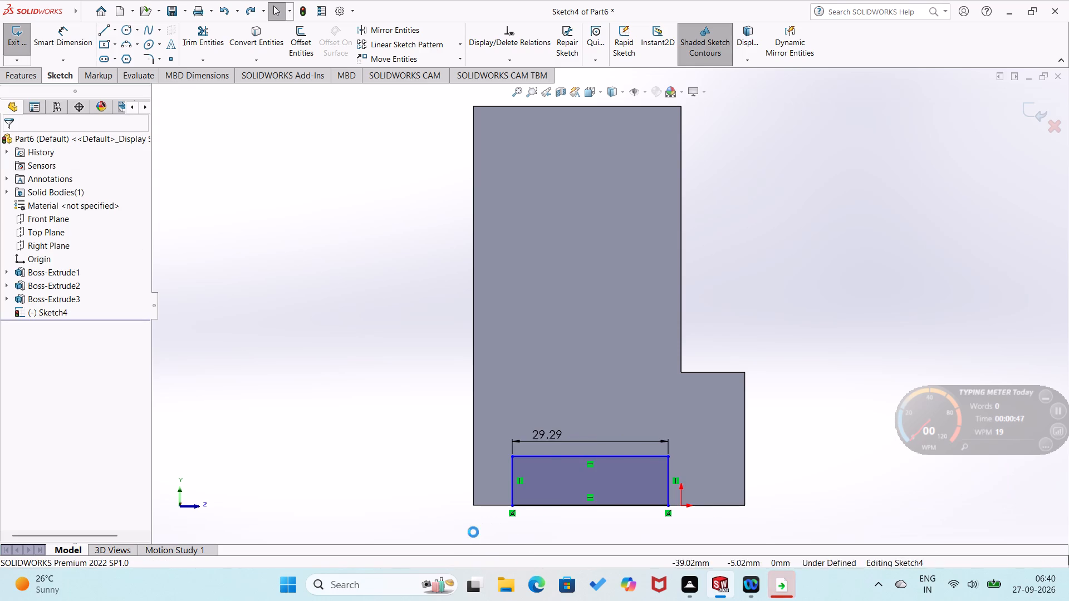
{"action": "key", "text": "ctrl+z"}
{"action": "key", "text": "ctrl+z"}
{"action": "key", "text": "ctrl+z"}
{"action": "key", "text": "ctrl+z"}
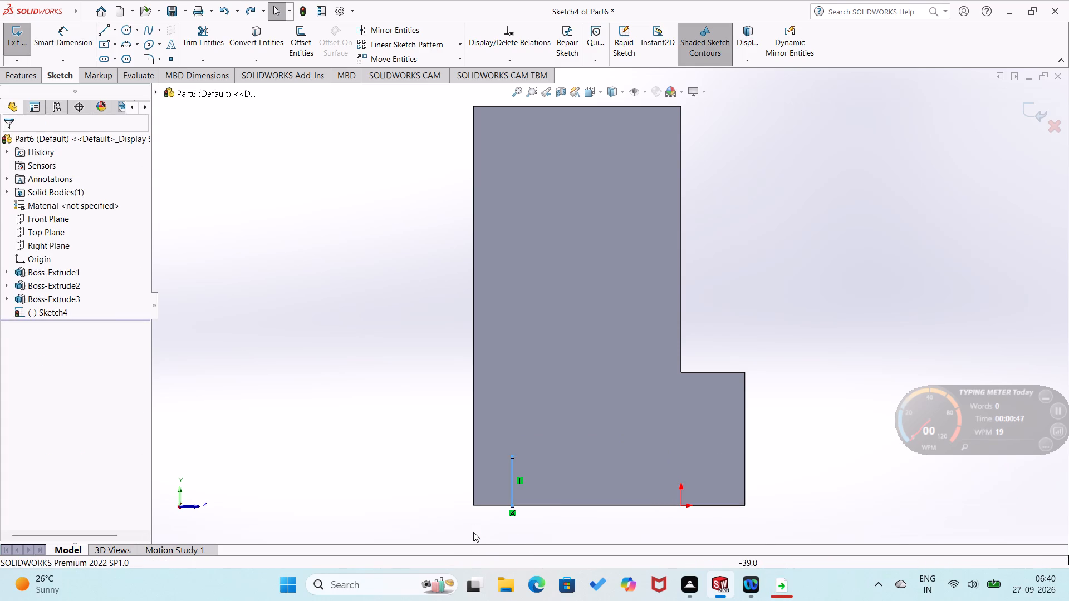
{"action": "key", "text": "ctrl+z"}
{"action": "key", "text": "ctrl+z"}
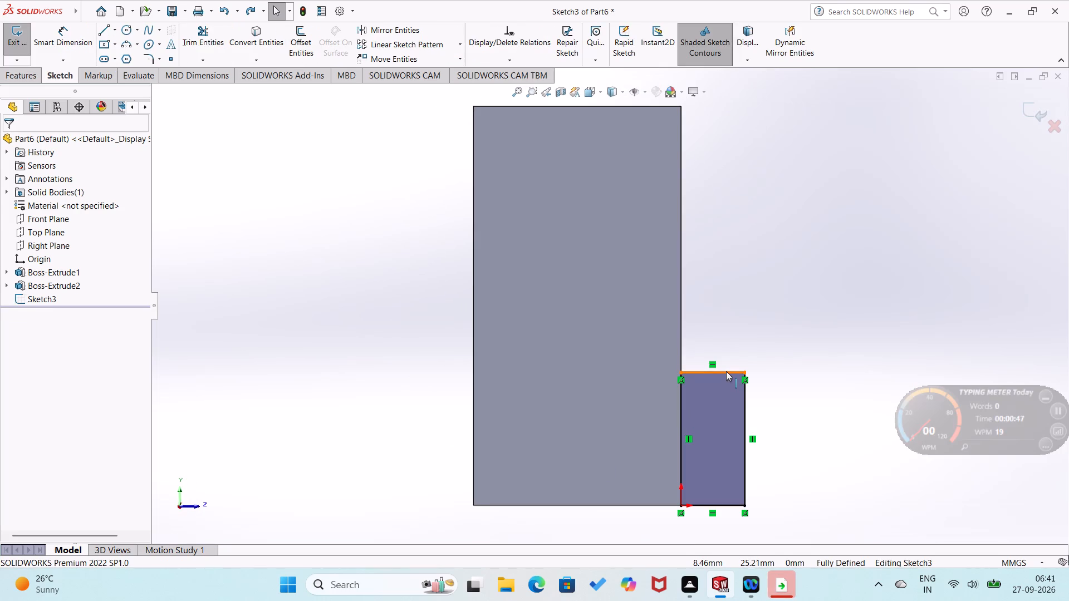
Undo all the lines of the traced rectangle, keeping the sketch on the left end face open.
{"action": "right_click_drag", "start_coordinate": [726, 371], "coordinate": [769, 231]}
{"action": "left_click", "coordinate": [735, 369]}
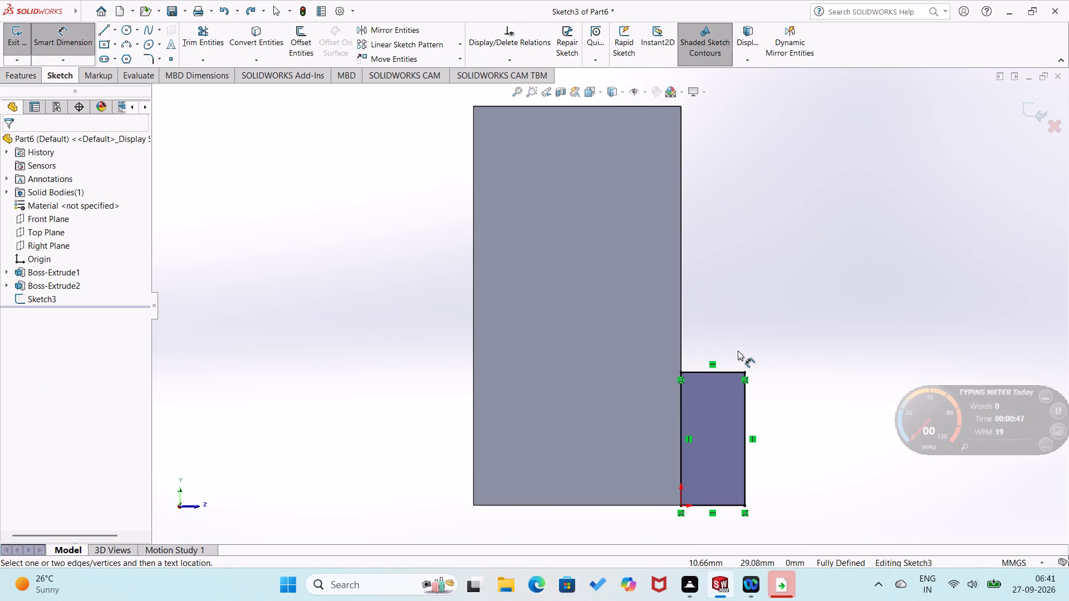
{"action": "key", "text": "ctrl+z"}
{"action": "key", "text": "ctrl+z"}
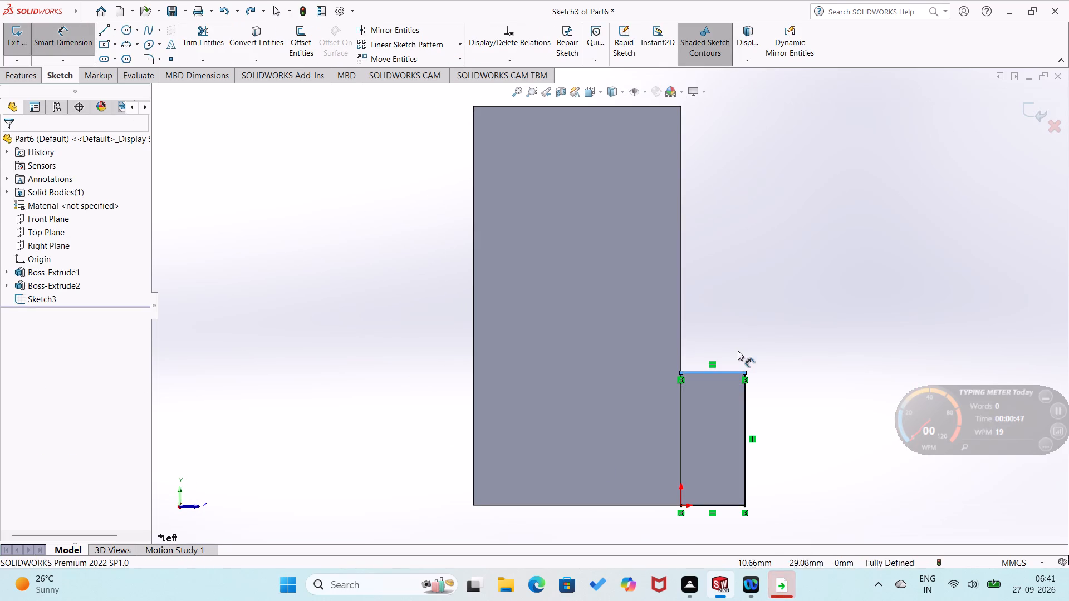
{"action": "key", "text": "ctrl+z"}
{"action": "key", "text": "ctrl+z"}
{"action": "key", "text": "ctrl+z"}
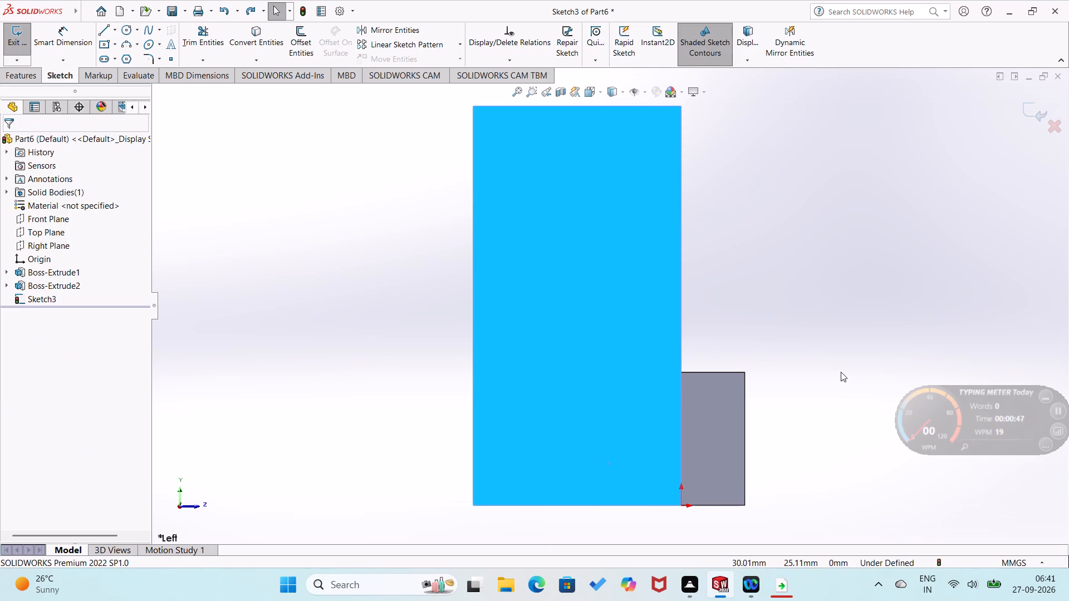
Sketch a closed four-line outline from the origin, about 31 mm along the bottom and 25 mm up the block's front edge.
{"action": "right_click_drag", "start_coordinate": [841, 371], "coordinate": [706, 426]}
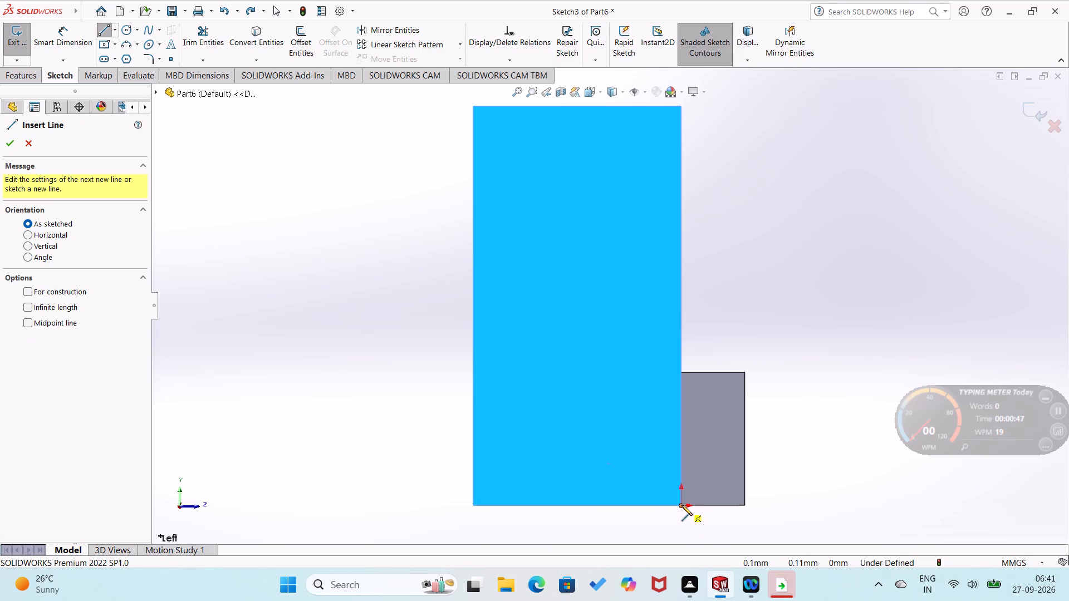
{"action": "left_click", "coordinate": [681, 505]}
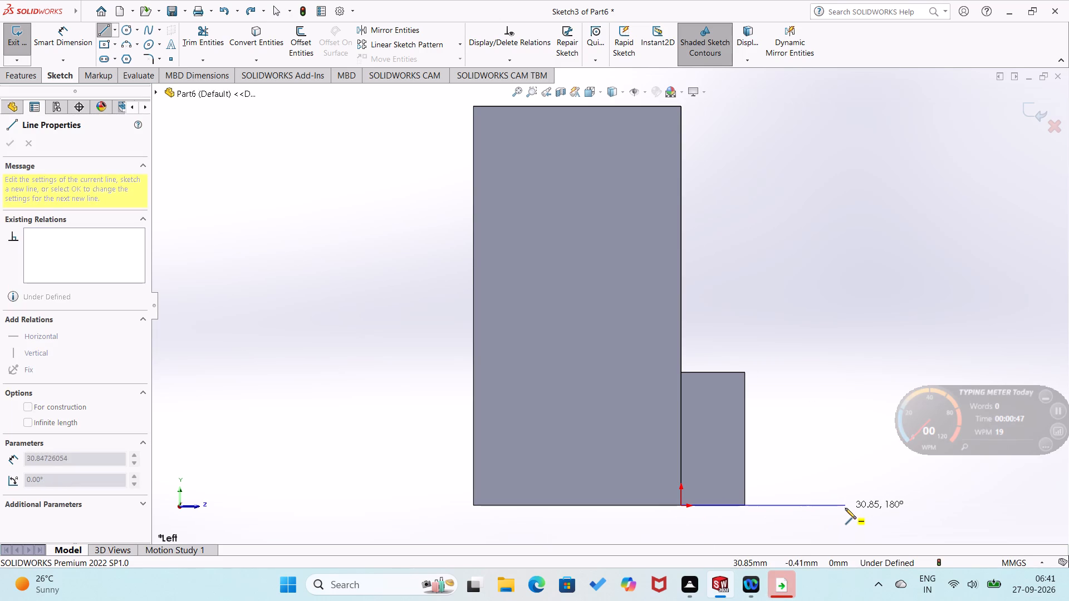
{"action": "left_click", "coordinate": [845, 508]}
{"action": "left_click", "coordinate": [848, 363]}
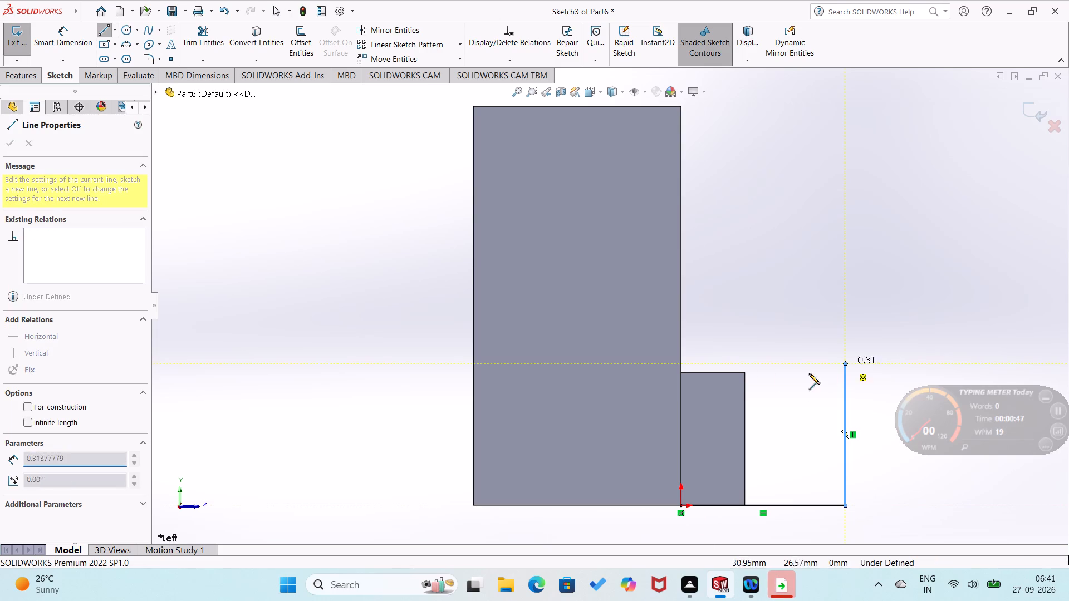
{"action": "left_click", "coordinate": [680, 372]}
{"action": "left_click", "coordinate": [679, 505]}
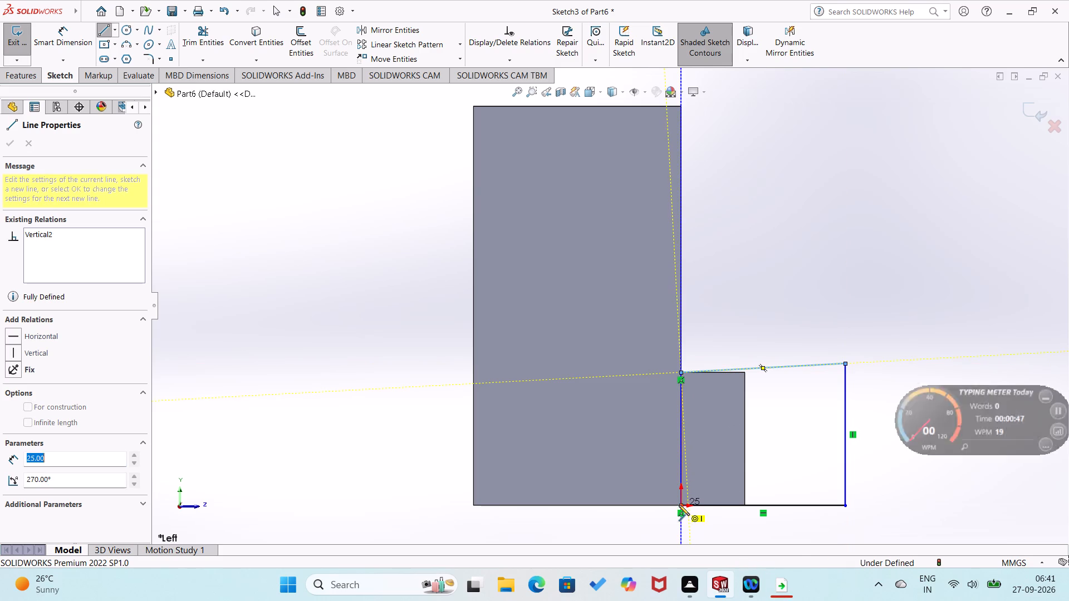
{"action": "right_click_drag", "start_coordinate": [787, 397], "coordinate": [815, 277]}
{"action": "key", "text": "Escape"}
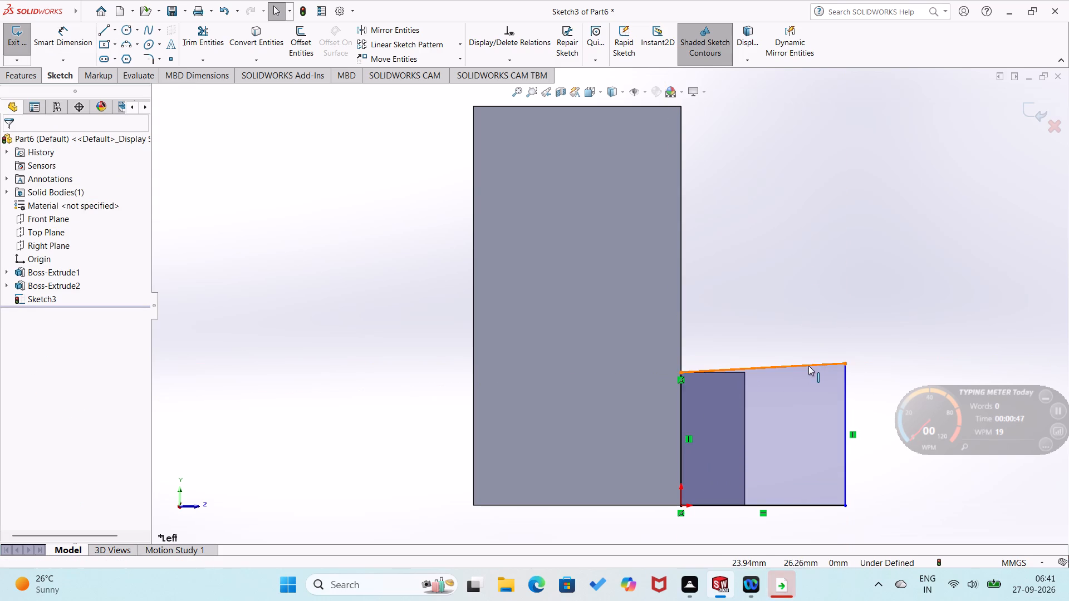
Make the outline's slanted upper line horizontal.
{"action": "right_click", "coordinate": [811, 362]}
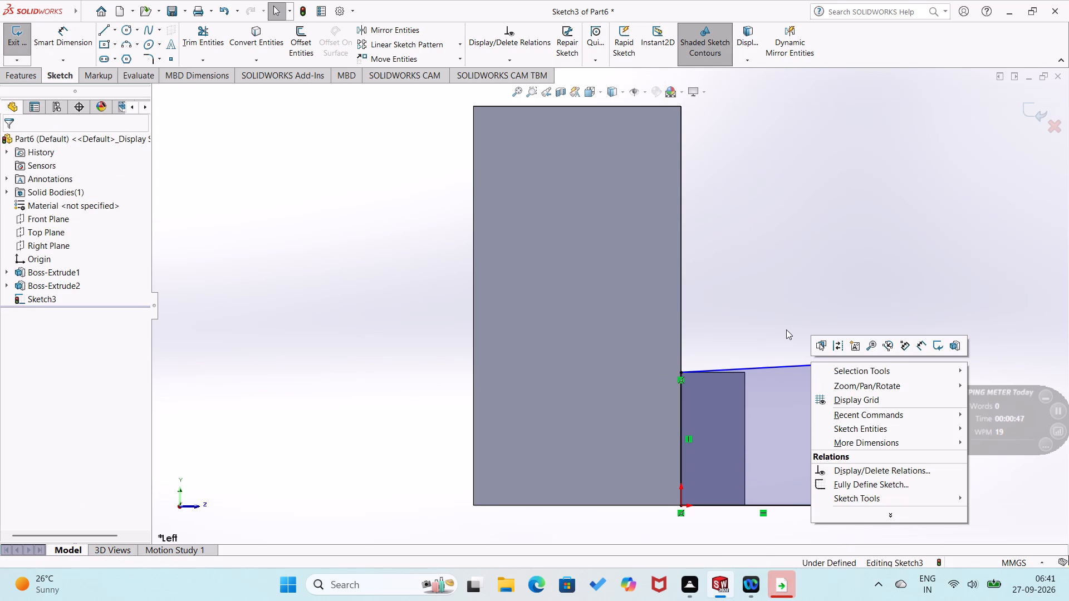
{"action": "key", "text": "Escape"}
{"action": "right_click", "coordinate": [794, 364]}
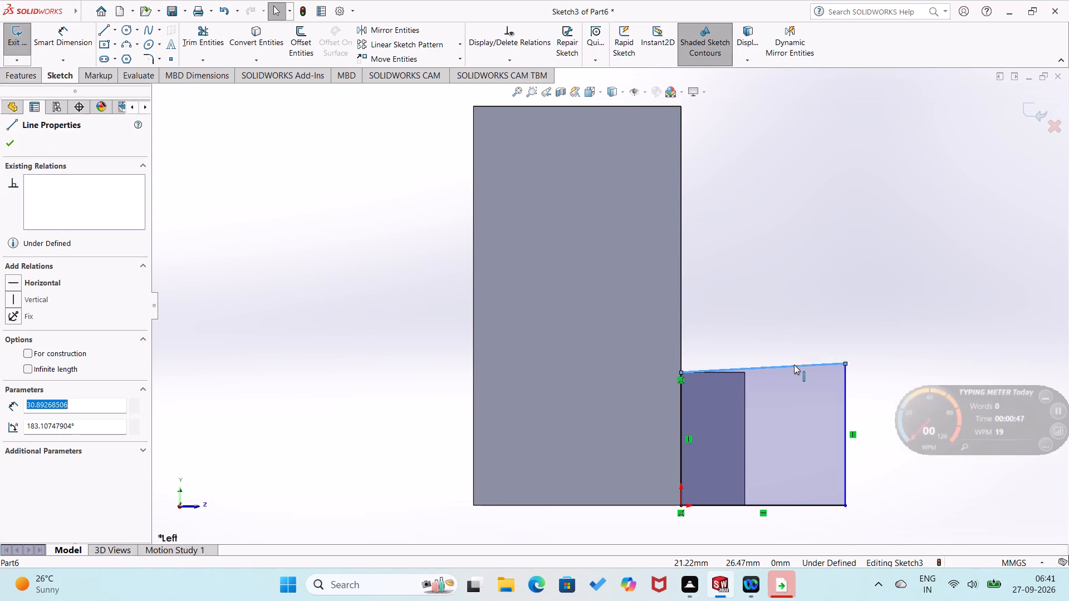
{"action": "left_click", "coordinate": [807, 336]}
{"action": "left_click", "coordinate": [807, 332]}
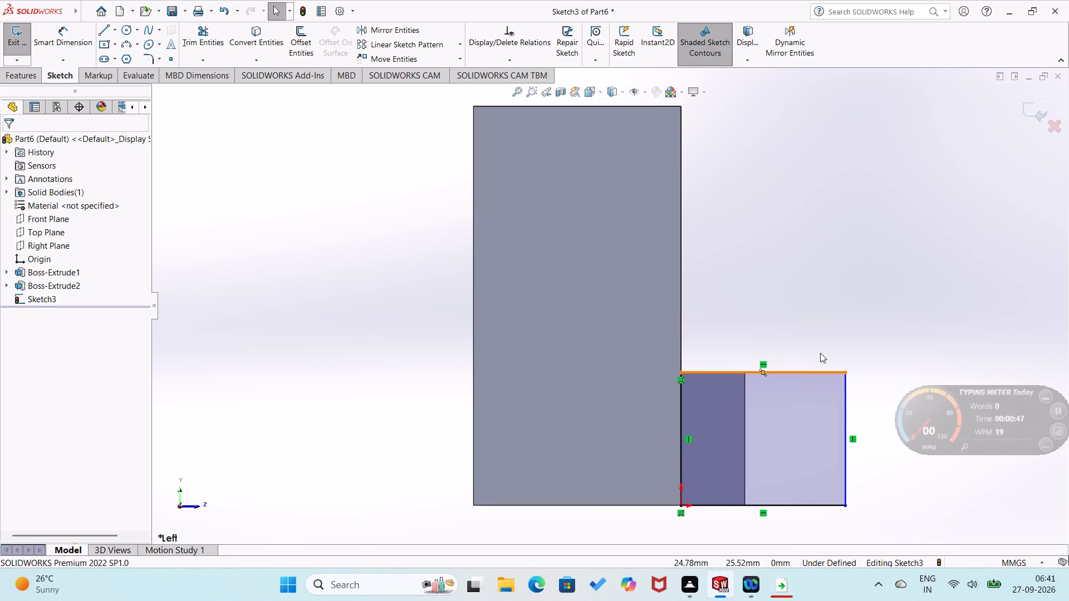
Dimension the outline's upper horizontal line to 24 mm.
{"action": "right_click_drag", "start_coordinate": [824, 338], "coordinate": [824, 228]}
{"action": "left_click_drag", "start_coordinate": [813, 373], "coordinate": [816, 367]}
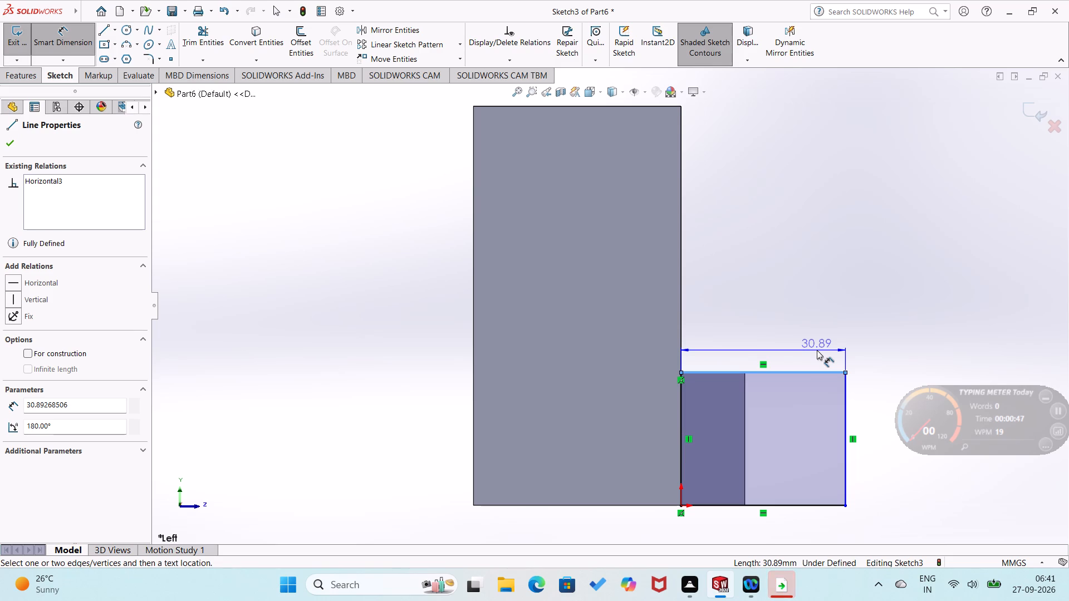
{"action": "left_click", "coordinate": [817, 350]}
{"action": "type", "text": "24"}
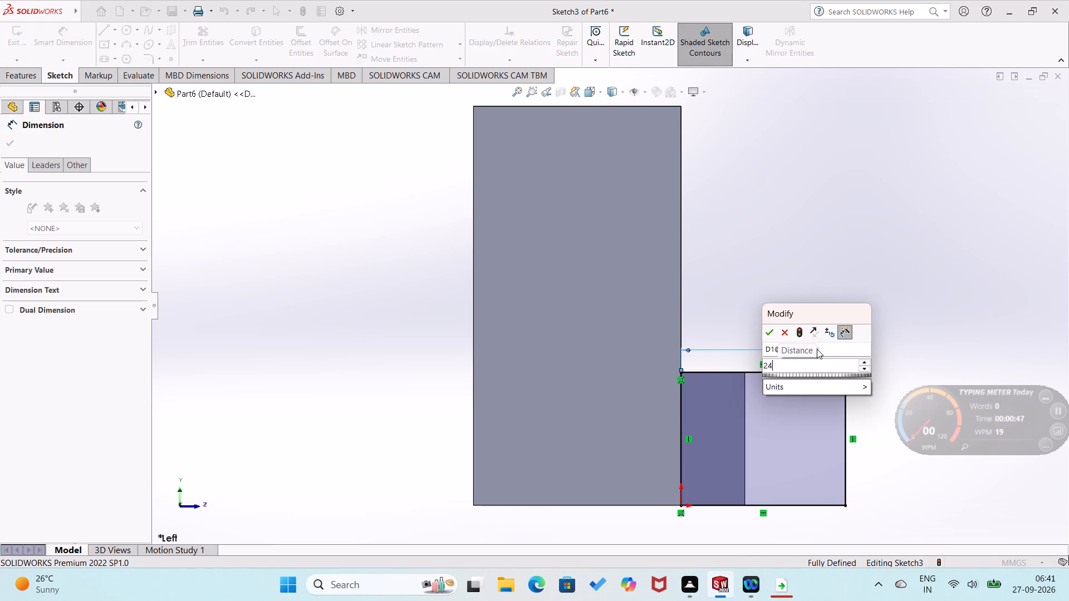
{"action": "key", "text": "Return"}
{"action": "left_click", "coordinate": [798, 304]}
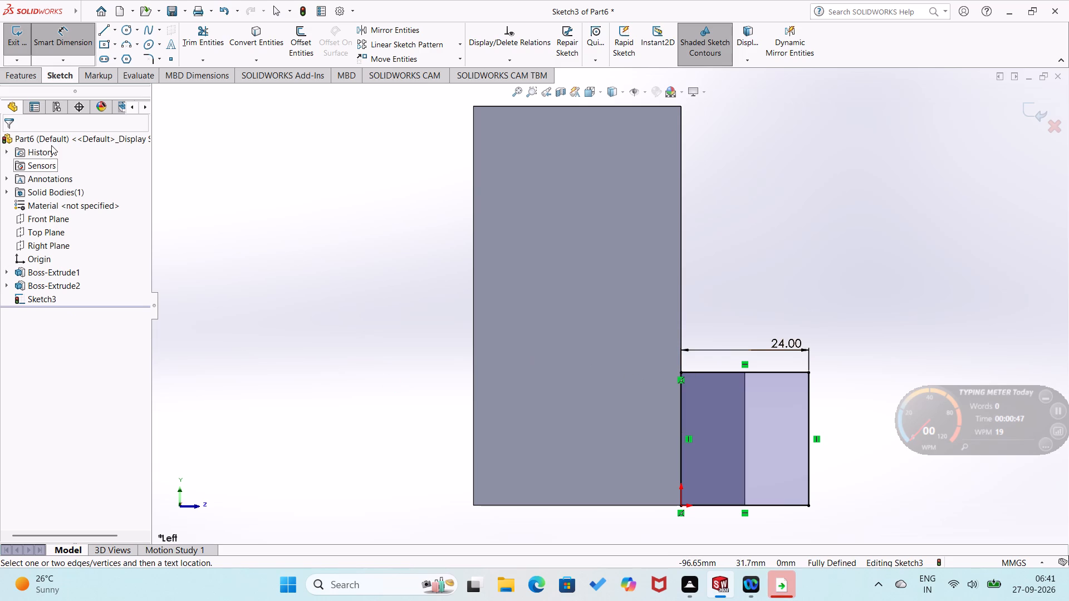
Extrude the 24 mm outline as a blind boss 32 mm deep, with the direction reversed and the result merged.
{"action": "left_click", "coordinate": [25, 80]}
{"action": "left_click", "coordinate": [21, 56]}
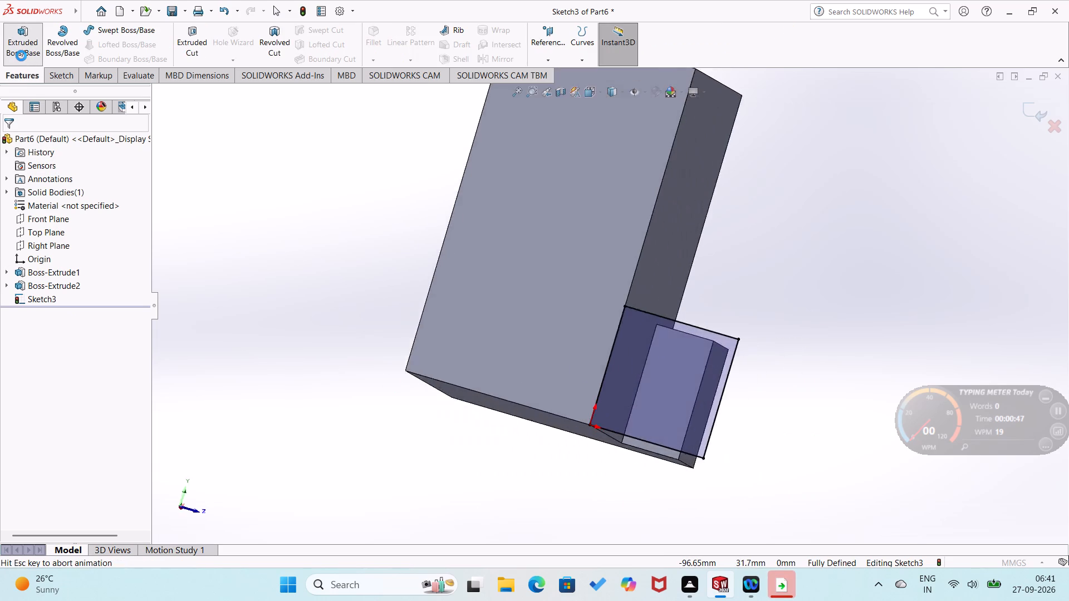
{"action": "left_click", "coordinate": [11, 226]}
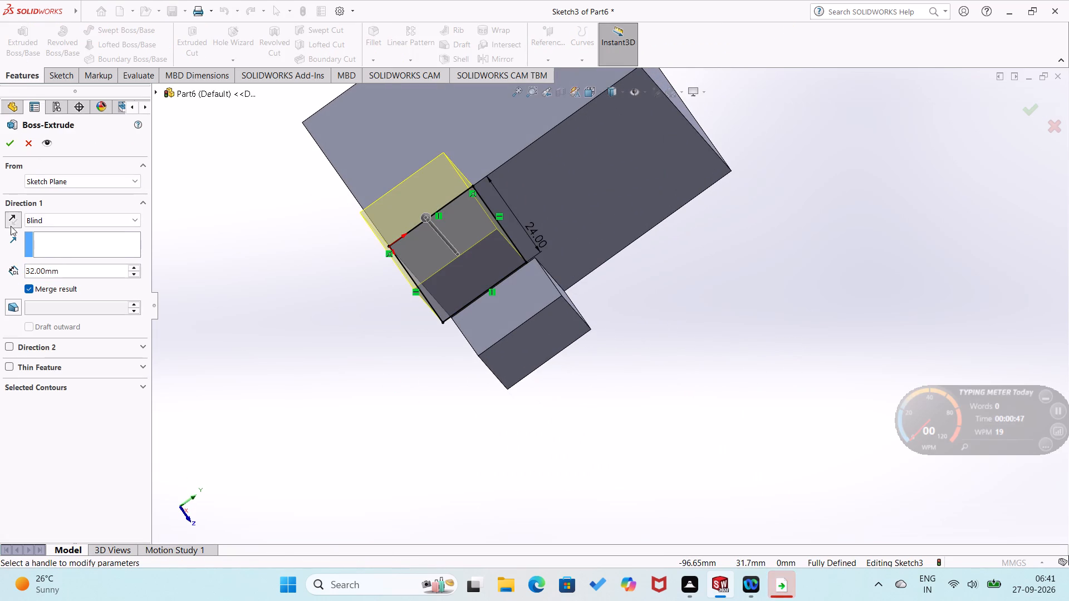
{"action": "left_click", "coordinate": [5, 140]}
{"action": "left_click_drag", "start_coordinate": [200, 299], "coordinate": [205, 300]}
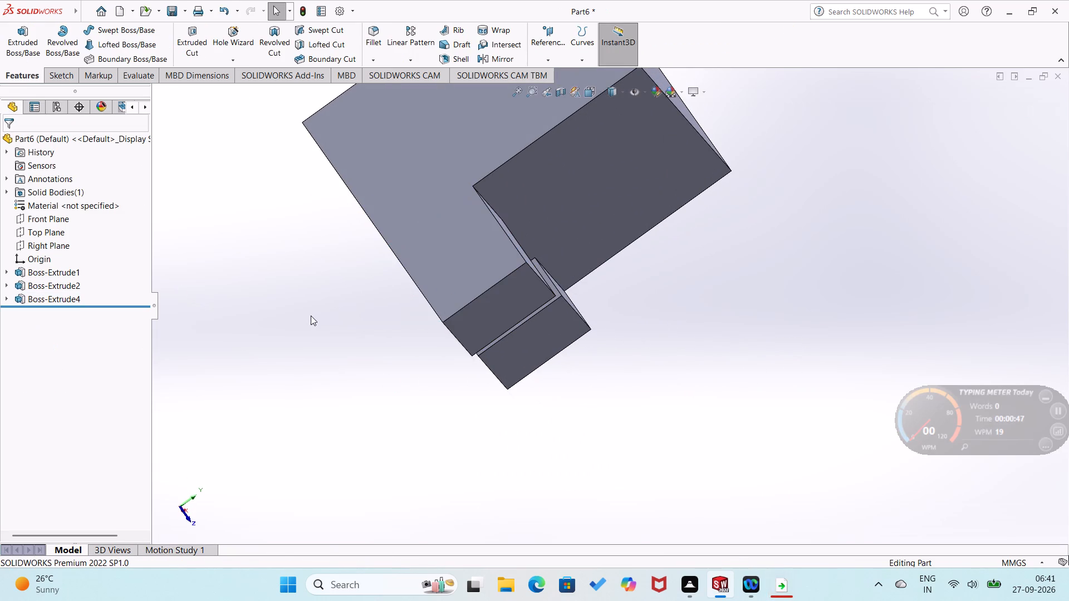
On the L-shaped left end face, sketch a rectangle about 37.5 mm long and 12.7 mm high standing on the bottom edge.
{"action": "right_click", "coordinate": [439, 224]}
{"action": "left_click", "coordinate": [463, 212]}
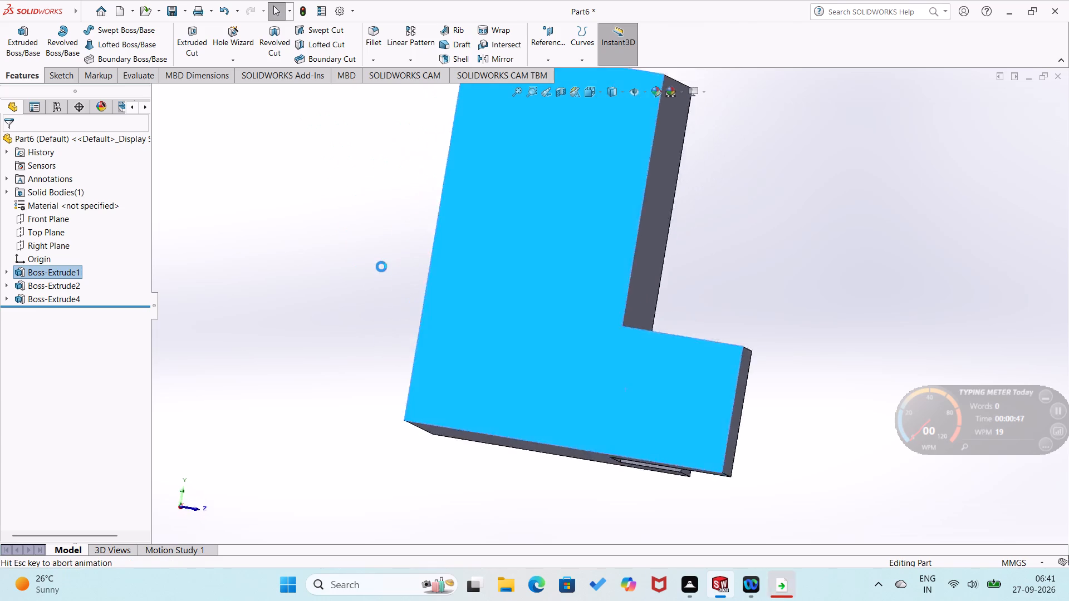
{"action": "right_click_drag", "start_coordinate": [378, 268], "coordinate": [156, 329]}
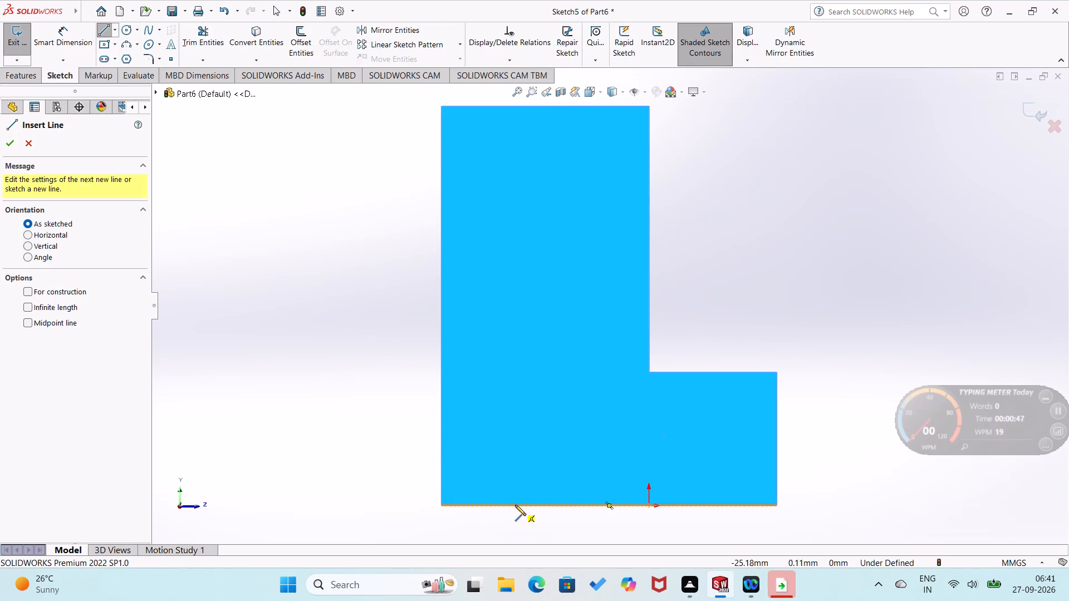
{"action": "left_click", "coordinate": [515, 505]}
{"action": "left_click", "coordinate": [517, 438]}
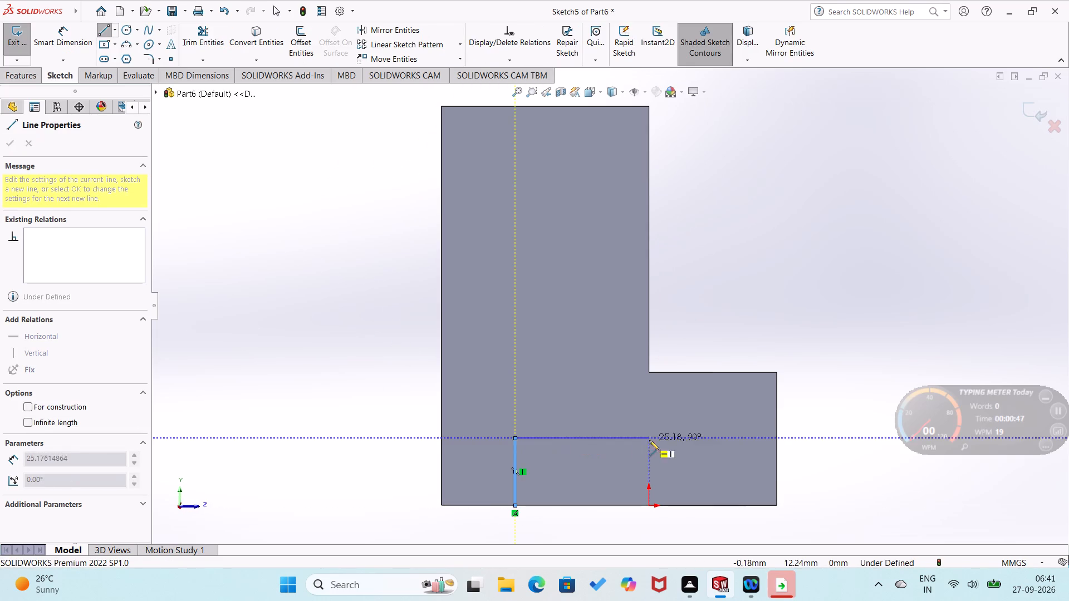
{"action": "left_click", "coordinate": [715, 437]}
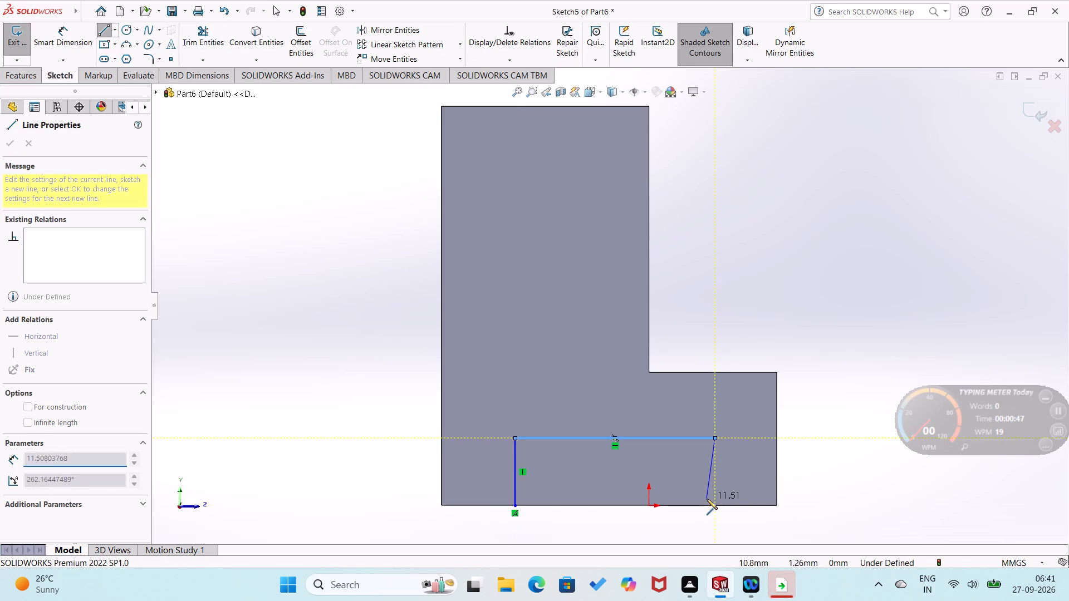
{"action": "left_click", "coordinate": [717, 506]}
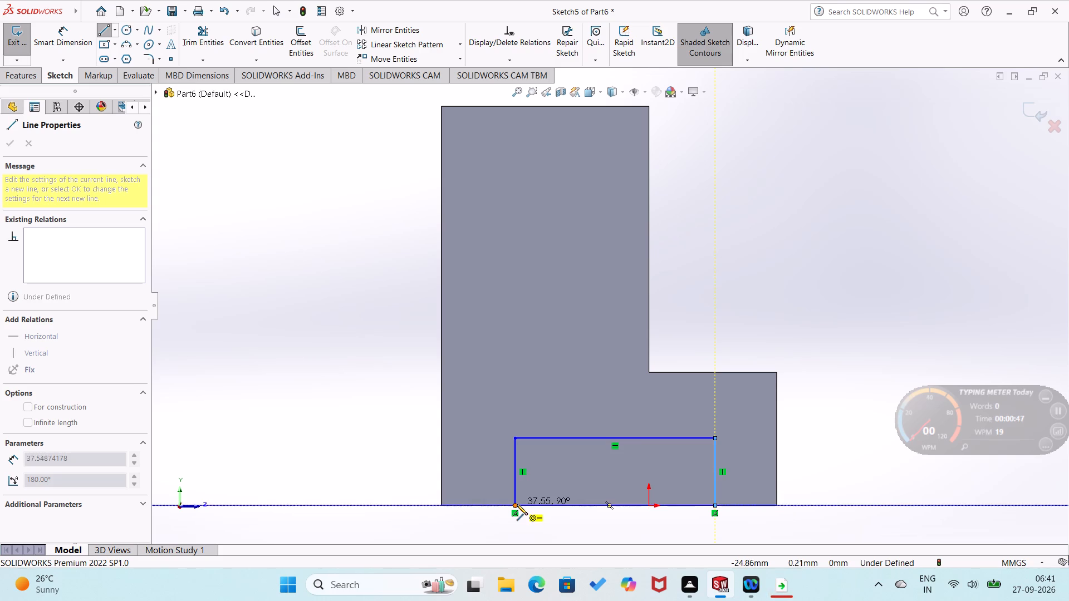
{"action": "left_click", "coordinate": [517, 504]}
Dimension the distance from the face's lower rear corner to the rectangle's nearest lower corner as 12 mm.
{"action": "right_click_drag", "start_coordinate": [517, 511], "coordinate": [537, 397]}
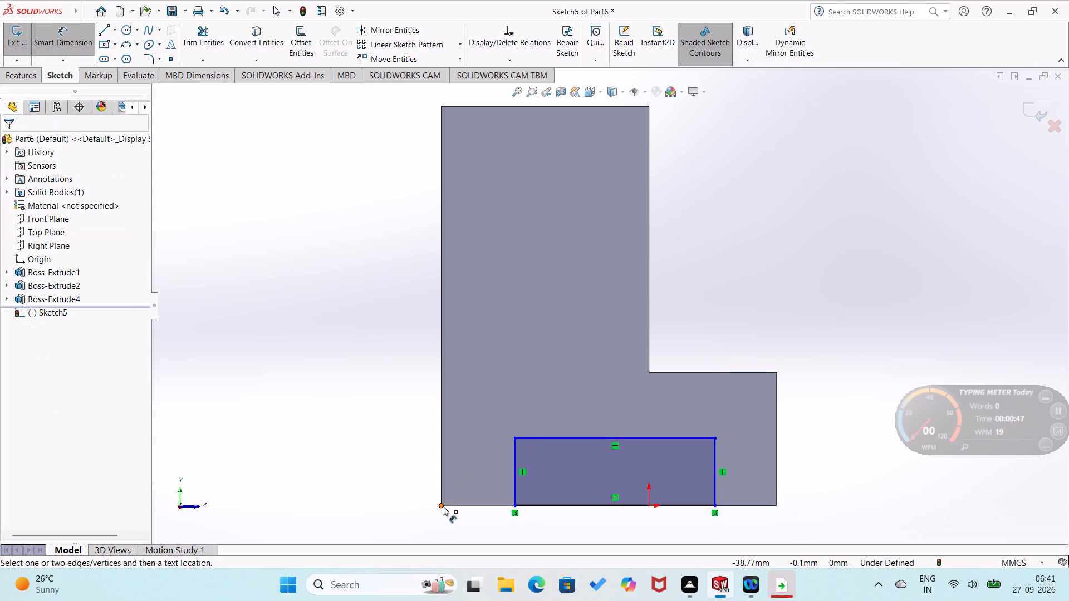
{"action": "left_click", "coordinate": [443, 506]}
{"action": "left_click_drag", "start_coordinate": [514, 504], "coordinate": [505, 505]}
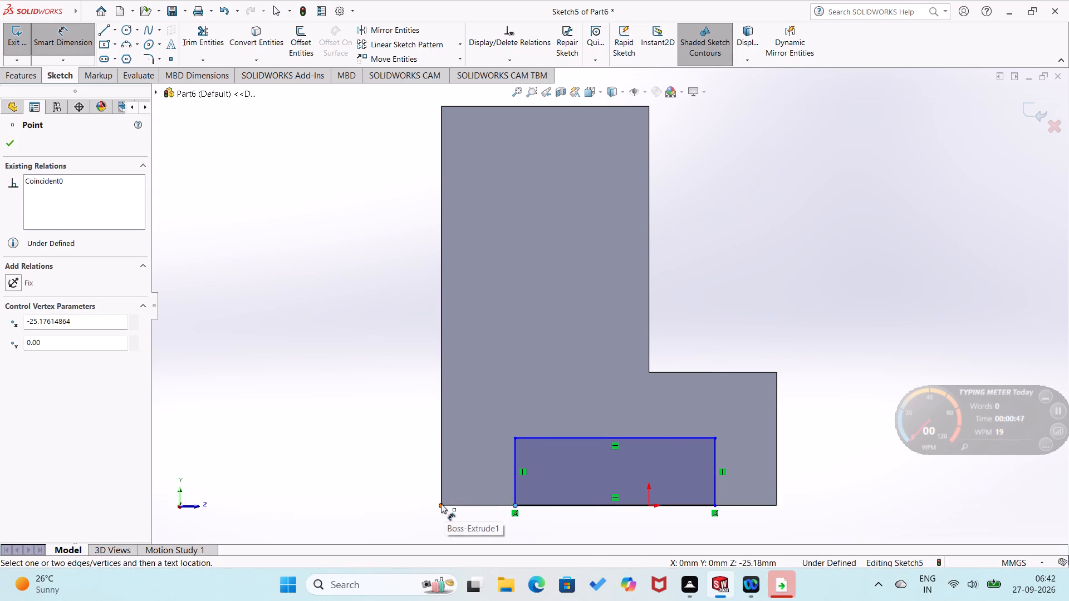
{"action": "left_click", "coordinate": [441, 504]}
{"action": "left_click", "coordinate": [480, 533]}
{"action": "type", "text": "12"}
{"action": "key", "text": "Return"}
{"action": "left_click", "coordinate": [420, 479]}
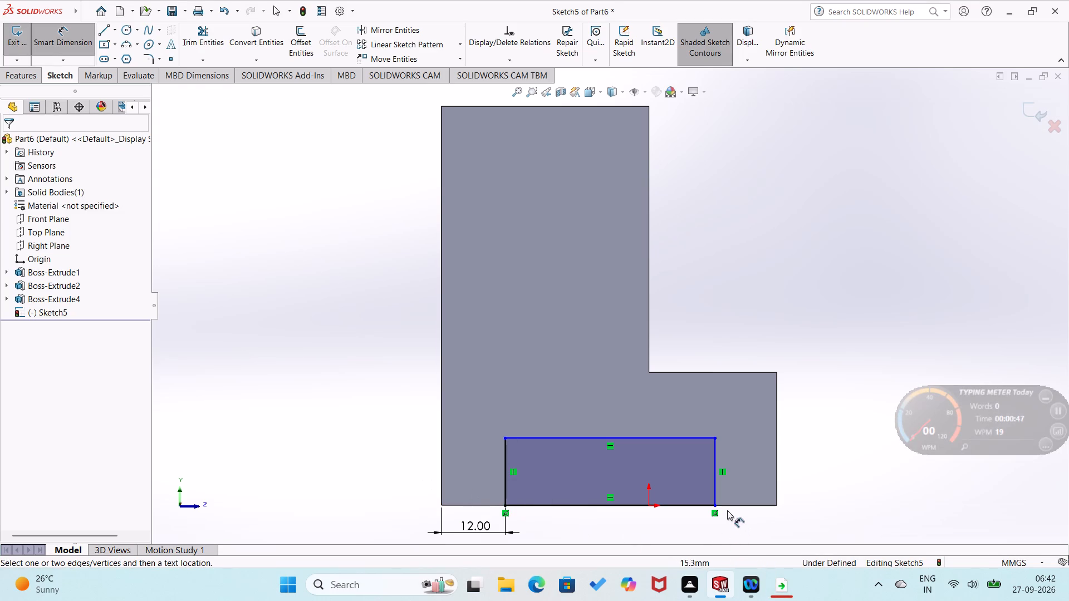
Dimension the distance from the rectangle's other lower corner to the face's lower front corner as 12 mm.
{"action": "left_click", "coordinate": [717, 508]}
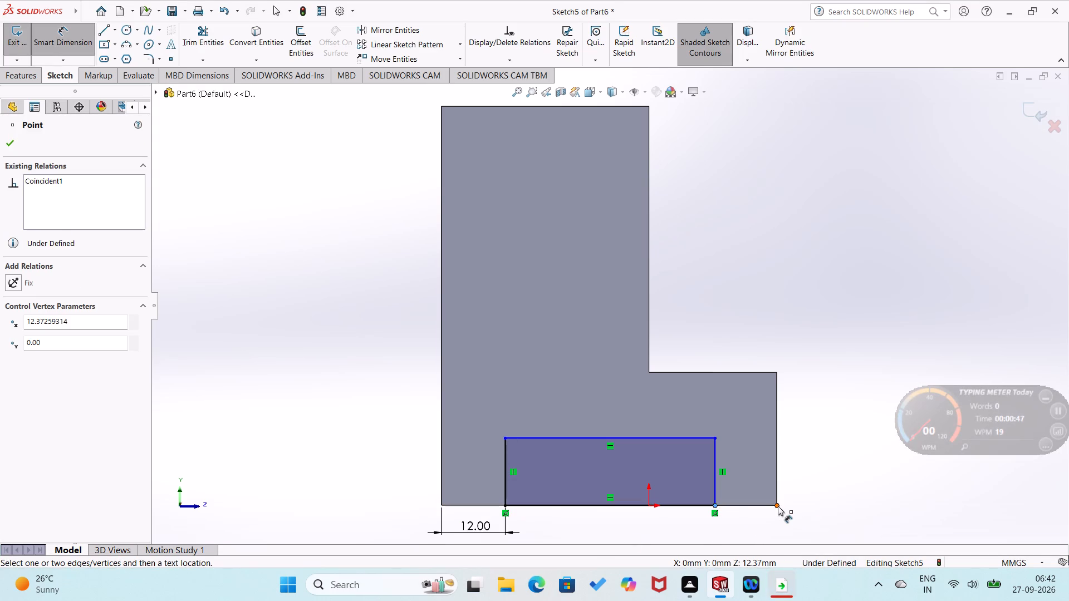
{"action": "left_click_drag", "start_coordinate": [778, 506], "coordinate": [772, 508]}
{"action": "left_click", "coordinate": [758, 520]}
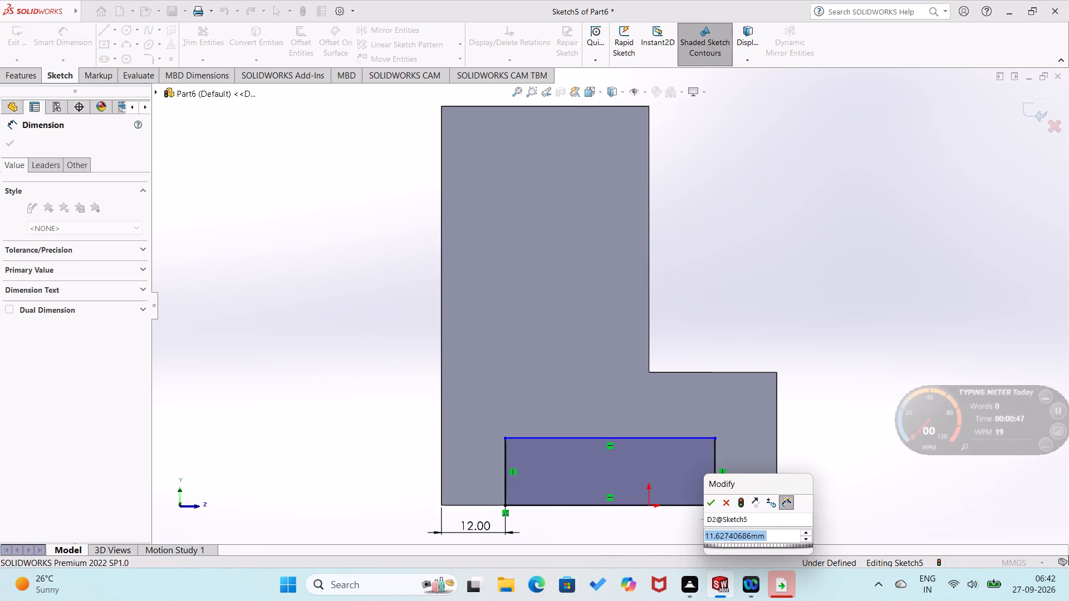
{"action": "type", "text": "12"}
{"action": "key", "text": "Return"}
{"action": "left_click", "coordinate": [807, 326]}
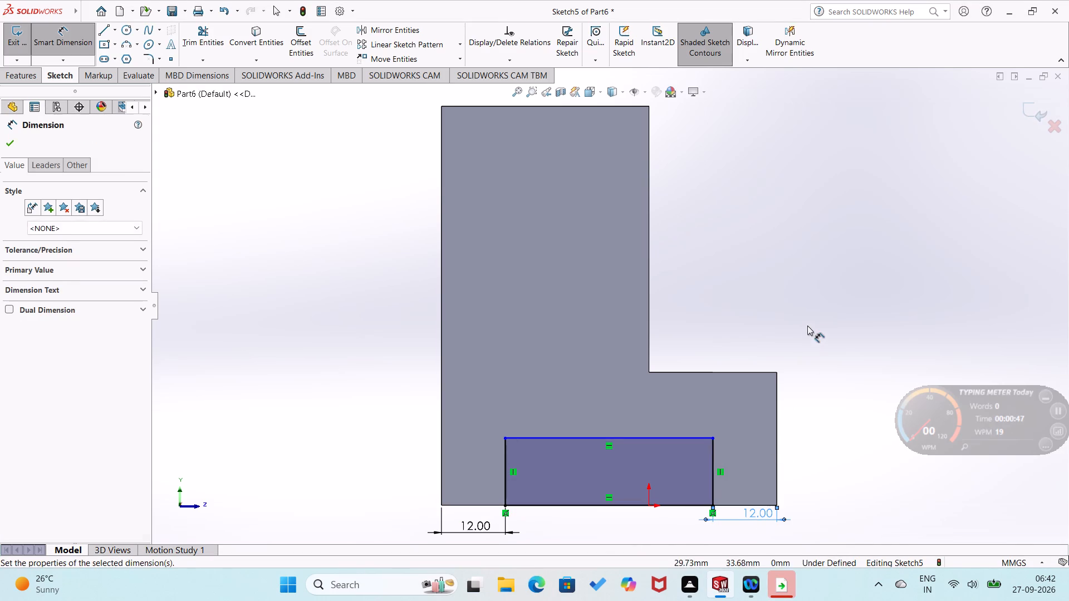
Dimension the rectangle's vertical side to 10 mm.
{"action": "left_click", "coordinate": [712, 491]}
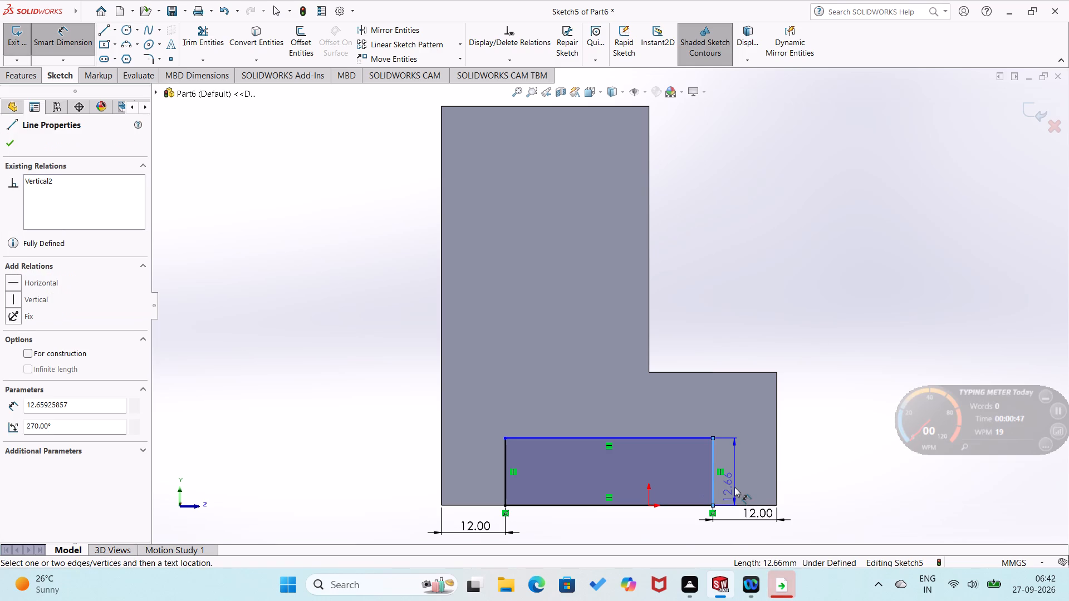
{"action": "left_click", "coordinate": [734, 487]}
{"action": "type", "text": "10"}
{"action": "key", "text": "Return"}
{"action": "left_click", "coordinate": [798, 364]}
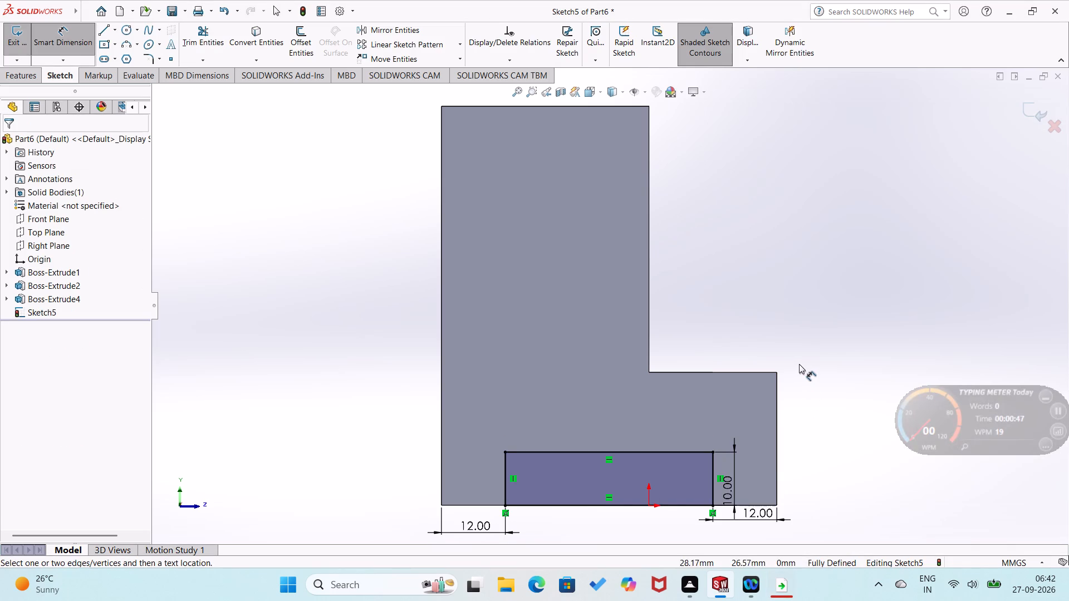
Cut-extrude the bottom-edge rectangle into the body as a blind cut 32 mm deep.
{"action": "middle_click_drag", "start_coordinate": [812, 361], "coordinate": [764, 379]}
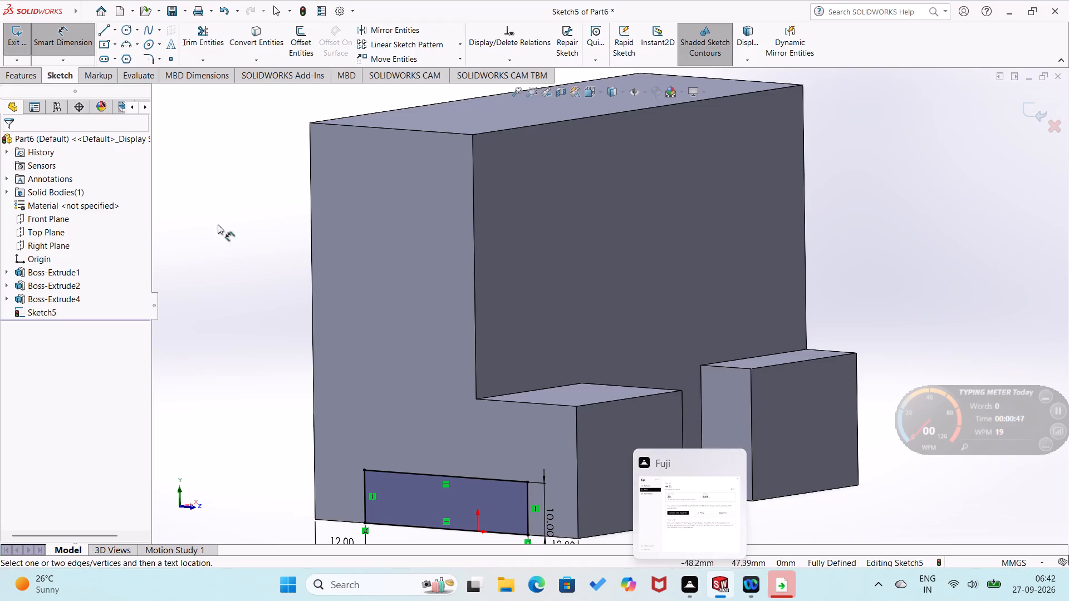
{"action": "left_click", "coordinate": [22, 71]}
{"action": "left_click", "coordinate": [193, 47]}
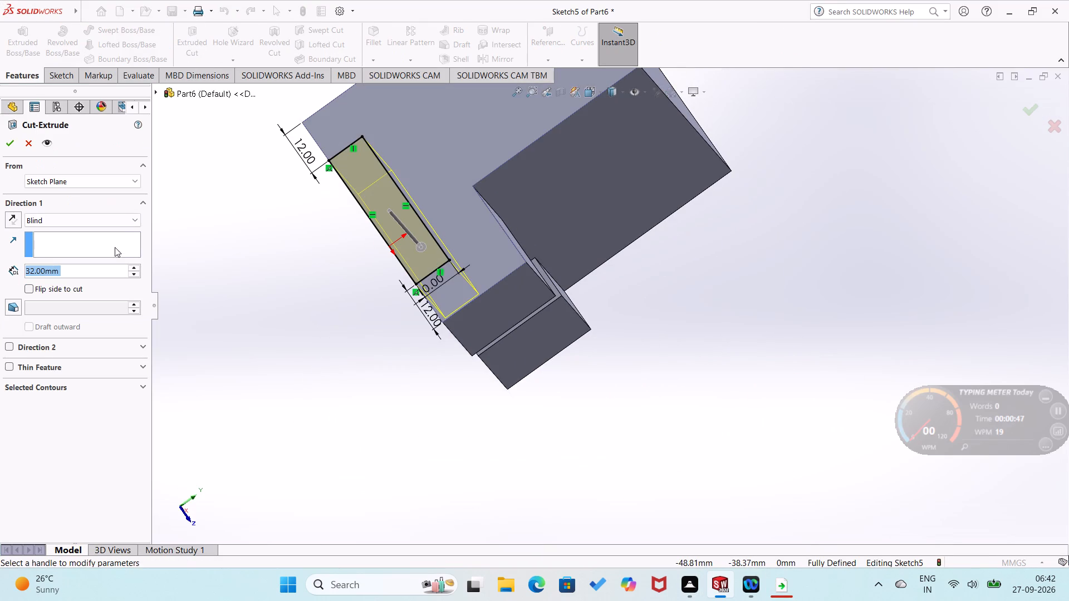
{"action": "left_click", "coordinate": [135, 218]}
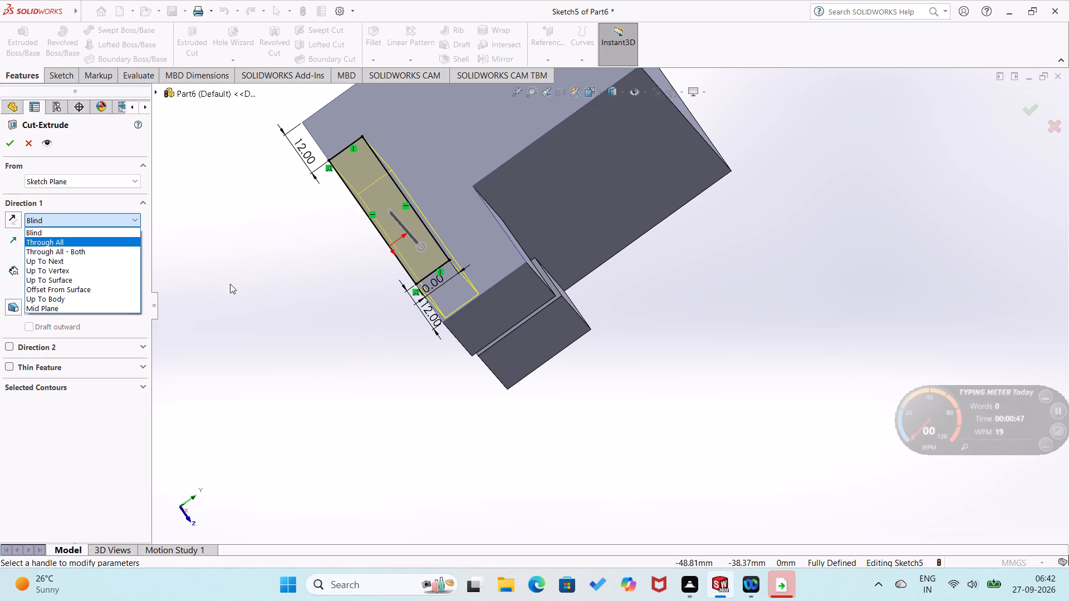
{"action": "left_click", "coordinate": [130, 219]}
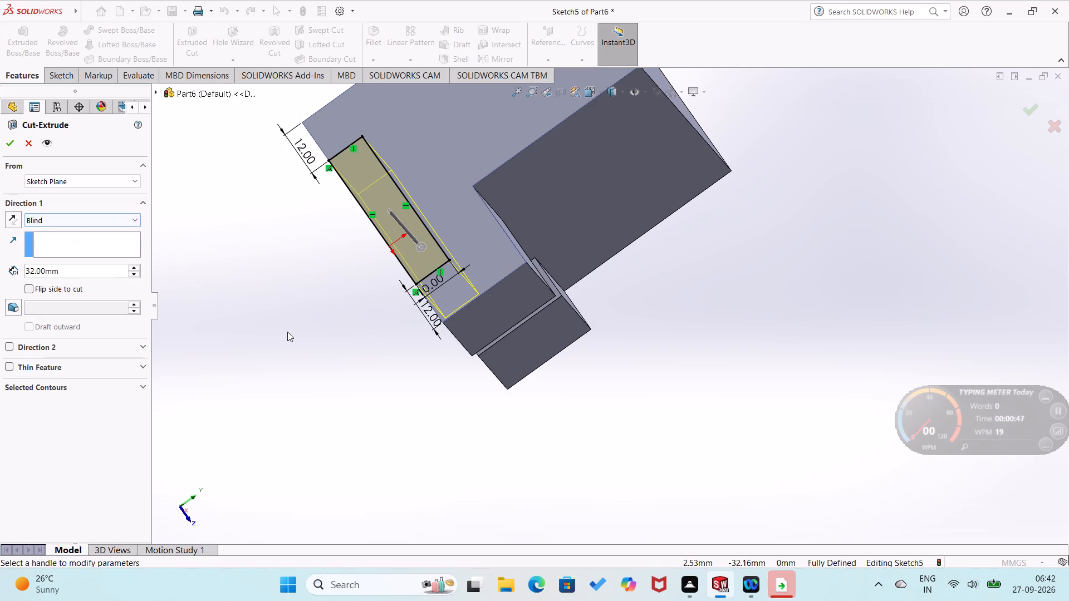
{"action": "middle_click_drag", "start_coordinate": [287, 332], "coordinate": [186, 272]}
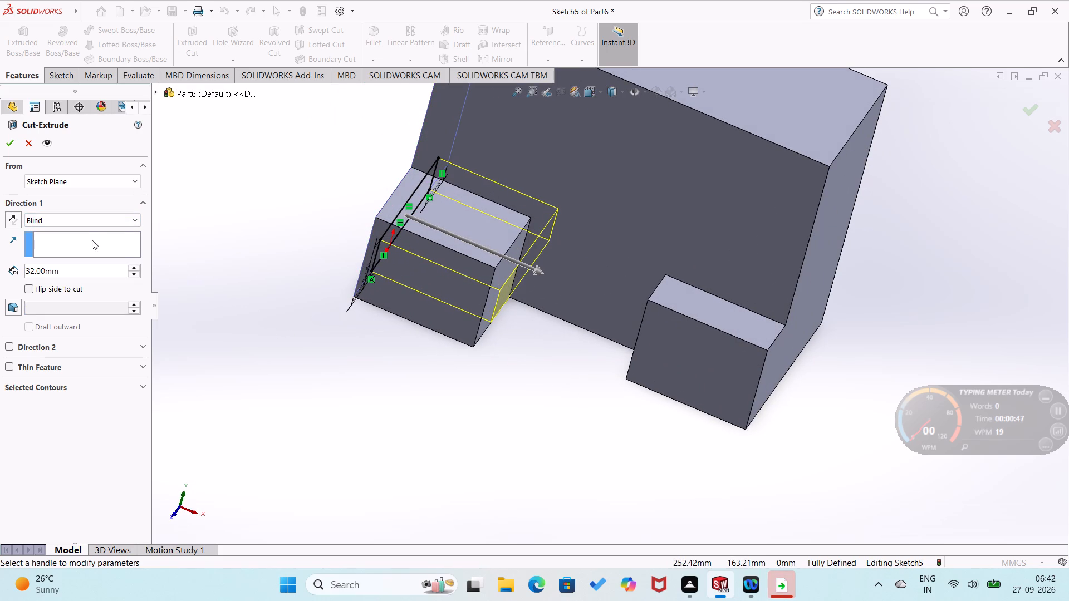
{"action": "left_click", "coordinate": [14, 148]}
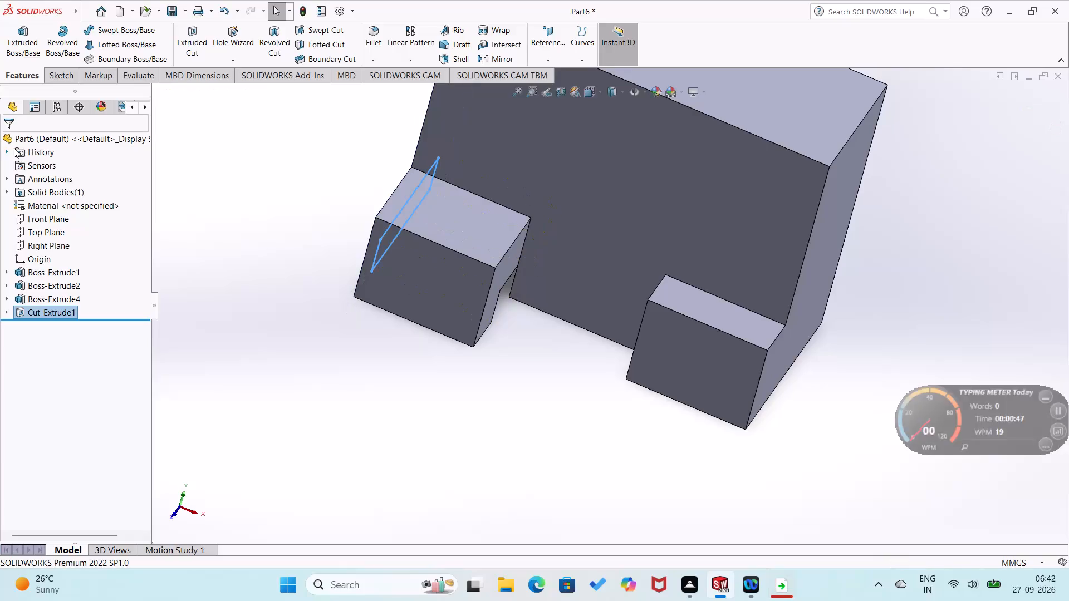
{"action": "left_click", "coordinate": [390, 342]}
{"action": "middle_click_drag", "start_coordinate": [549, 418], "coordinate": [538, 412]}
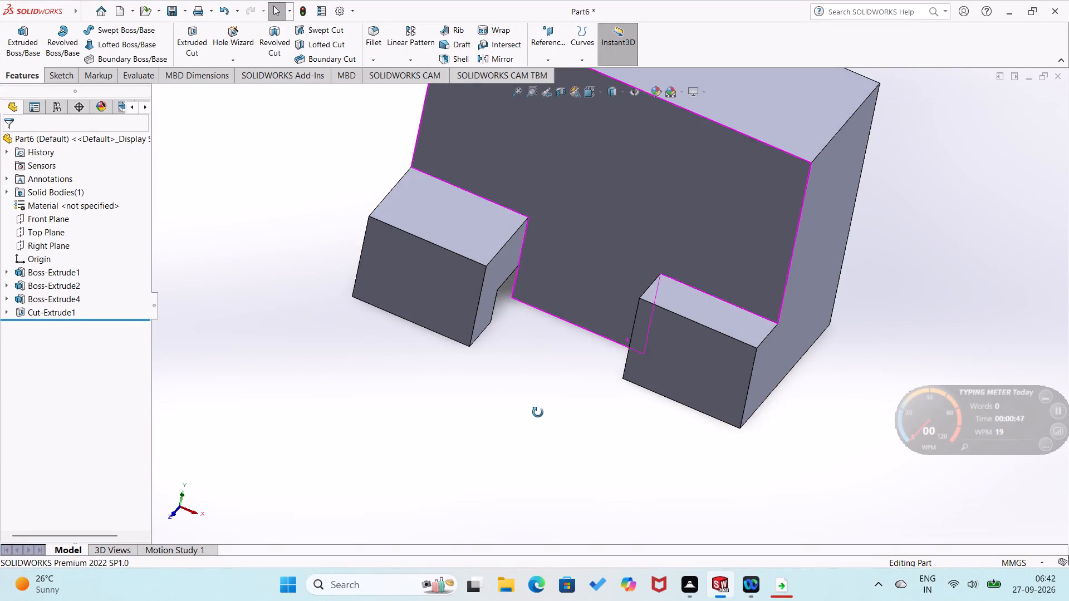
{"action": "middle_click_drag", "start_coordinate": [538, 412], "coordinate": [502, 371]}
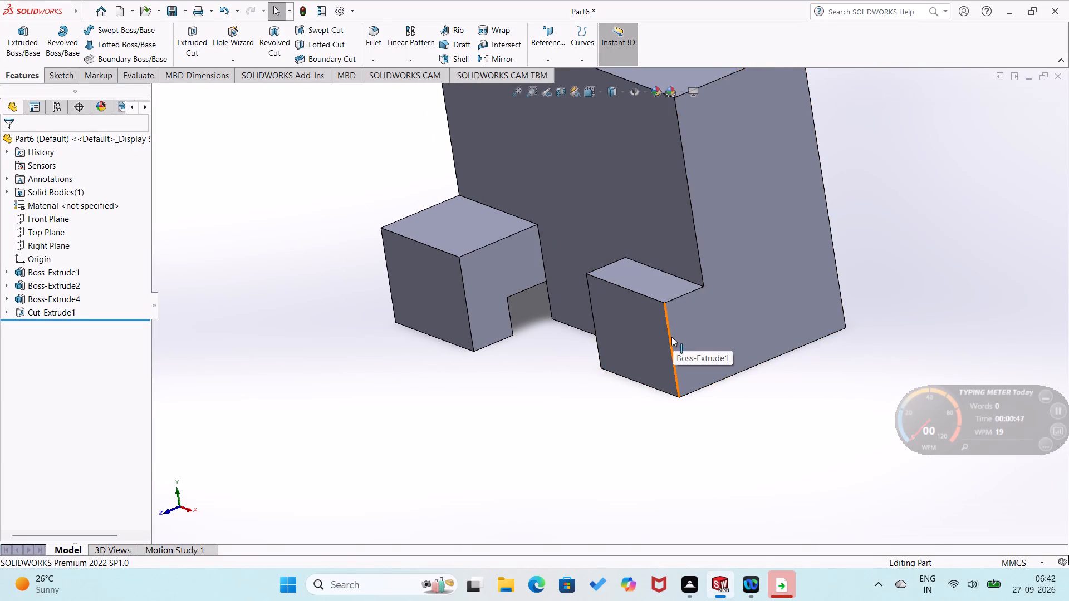
On the body's right side face, sketch a 25 mm high rectangle extending forward from the shorter boss's front vertical edge.
{"action": "right_click", "coordinate": [710, 343]}
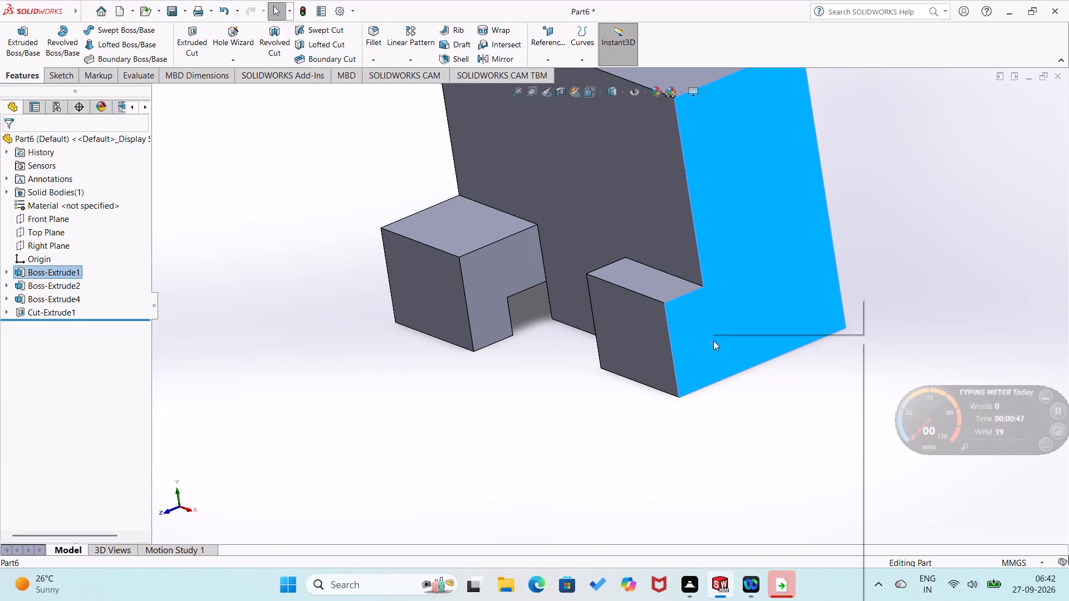
{"action": "left_click", "coordinate": [738, 324]}
{"action": "right_click_drag", "start_coordinate": [470, 442], "coordinate": [274, 439]}
{"action": "left_click", "coordinate": [506, 503]}
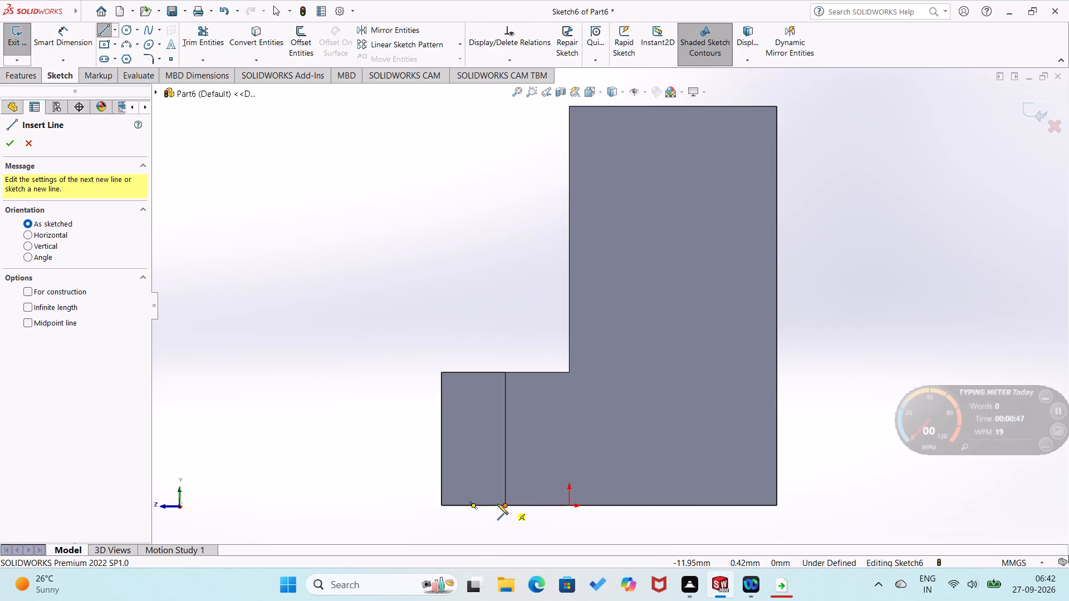
{"action": "left_click", "coordinate": [438, 504]}
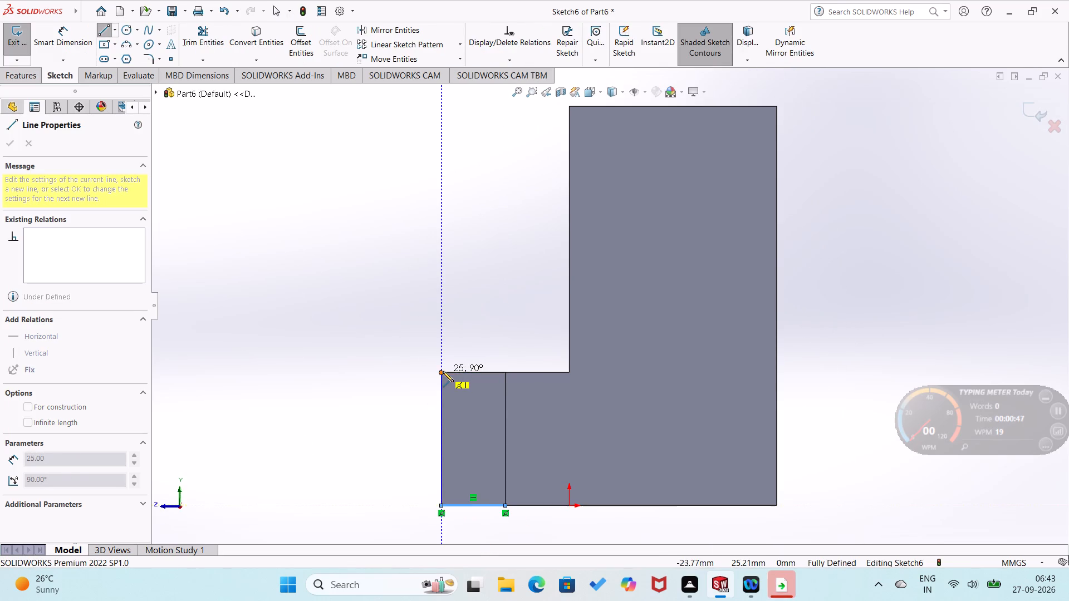
{"action": "left_click", "coordinate": [443, 371]}
{"action": "left_click", "coordinate": [505, 370]}
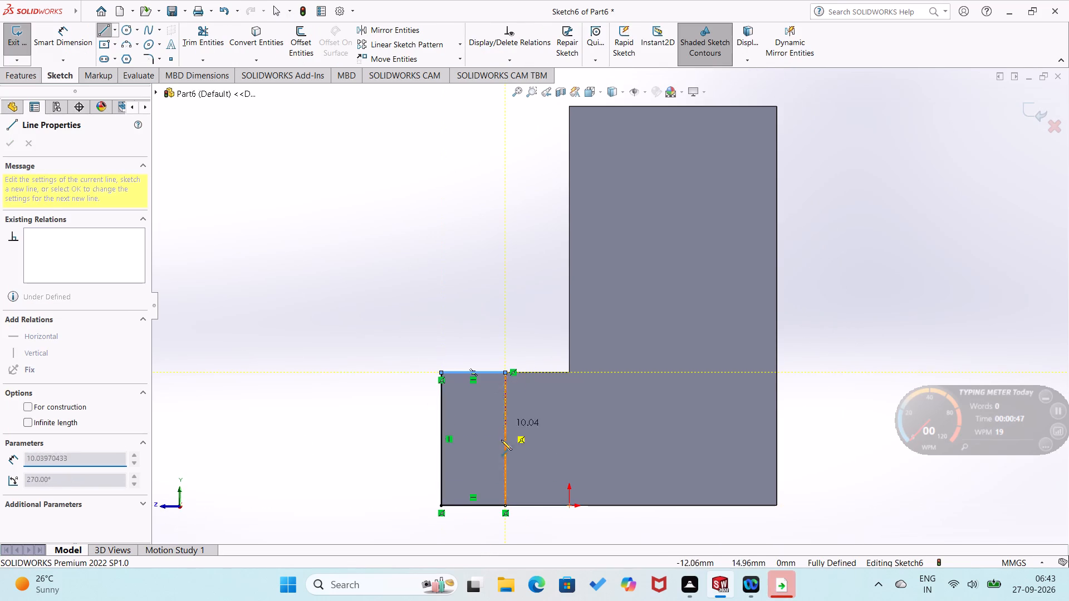
{"action": "left_click", "coordinate": [505, 506]}
Extrude the rectangle as a 32 mm blind boss in the reversed direction, merged with the body.
{"action": "right_click_drag", "start_coordinate": [409, 505], "coordinate": [433, 369]}
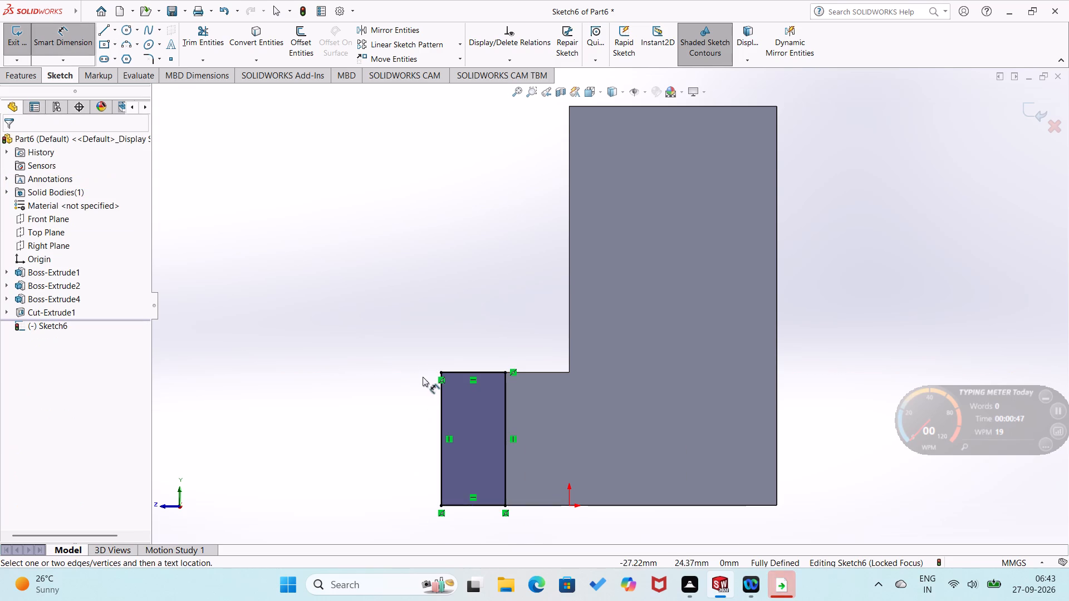
{"action": "middle_click_drag", "start_coordinate": [393, 397], "coordinate": [408, 456]}
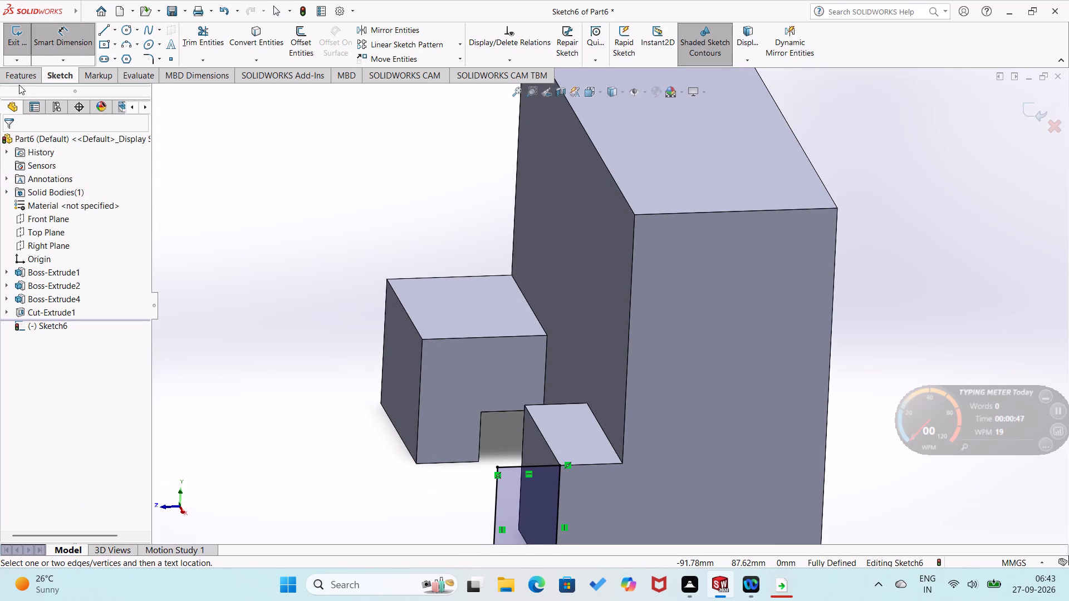
{"action": "left_click", "coordinate": [22, 78]}
{"action": "left_click", "coordinate": [24, 47]}
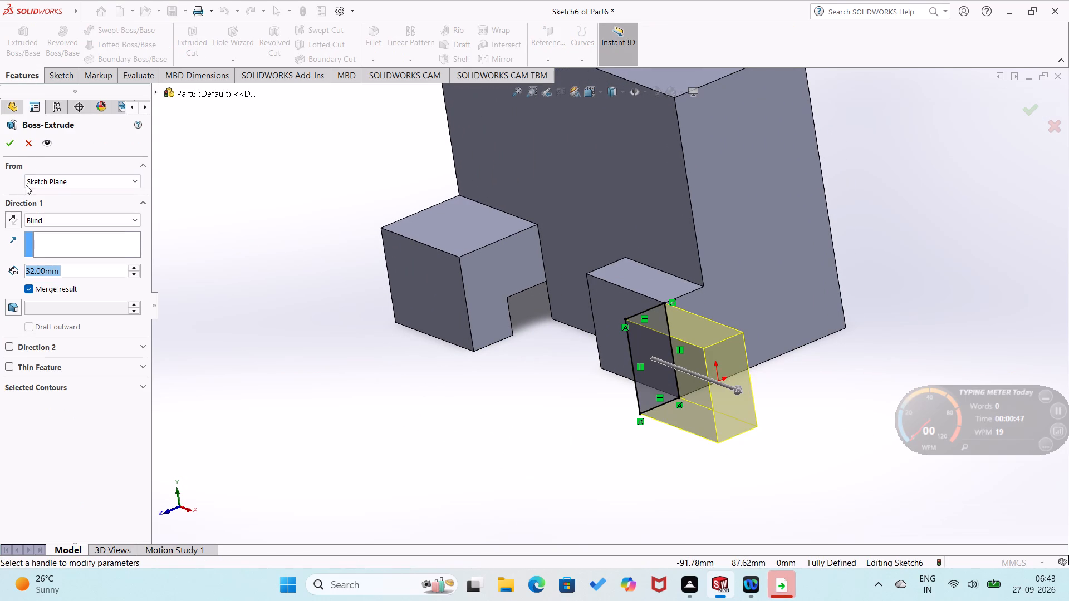
{"action": "left_click", "coordinate": [11, 218]}
{"action": "left_click", "coordinate": [16, 139]}
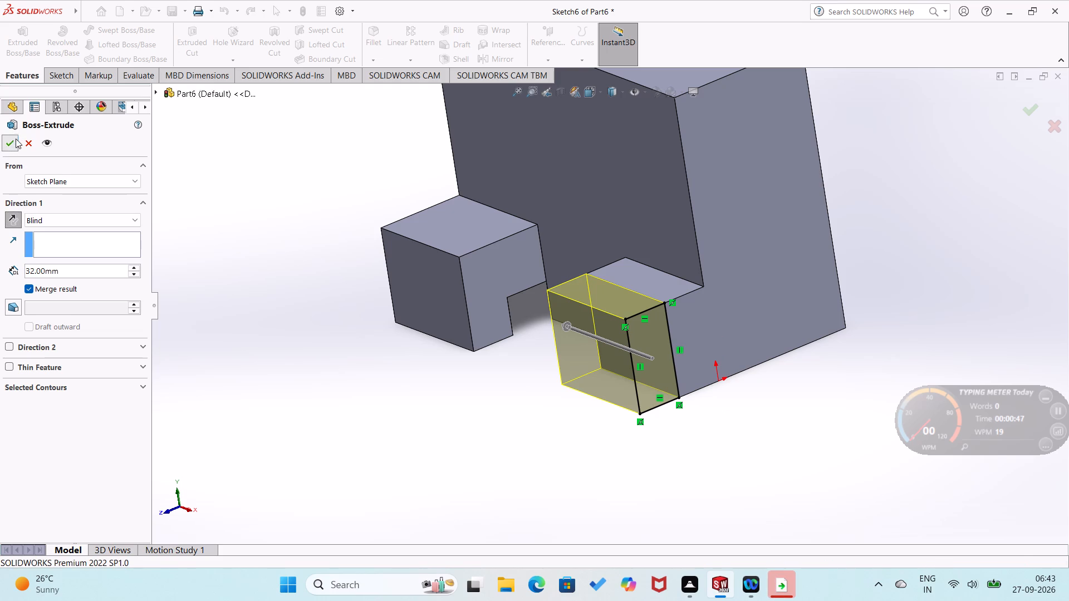
{"action": "left_click", "coordinate": [274, 361]}
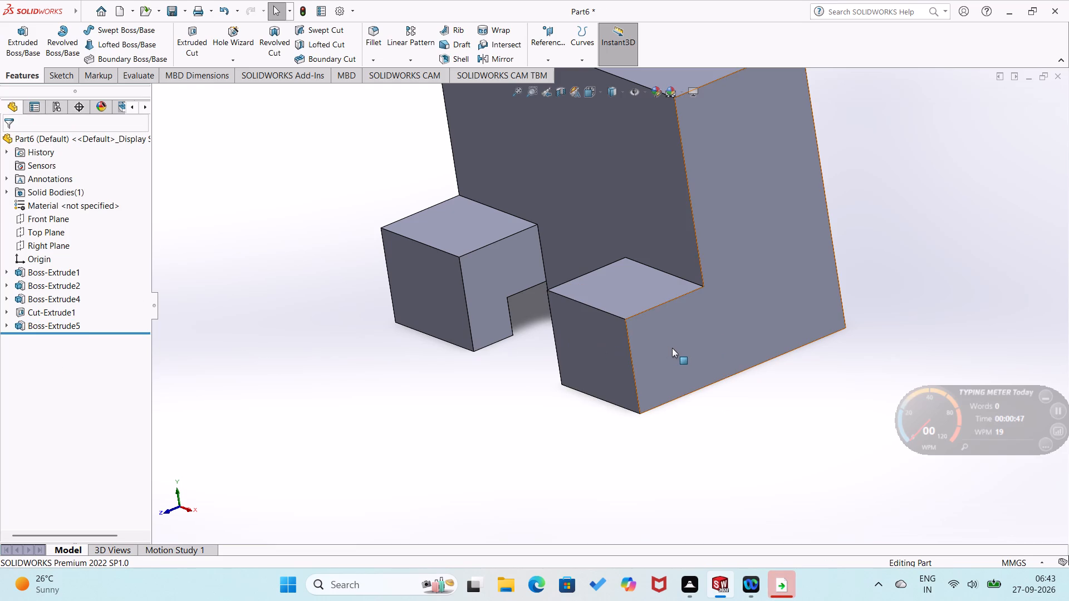
Sketch a rectangle about 41 mm wide and 12.5 mm high along the bottom edge of the L-shaped right side face.
{"action": "right_click", "coordinate": [672, 348]}
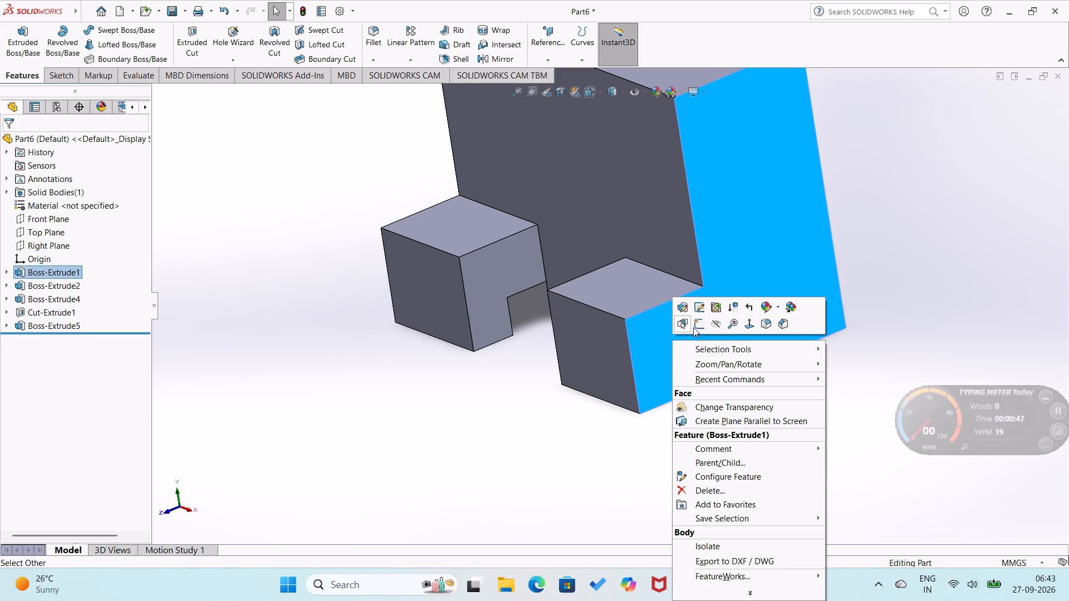
{"action": "left_click", "coordinate": [697, 325]}
{"action": "right_click_drag", "start_coordinate": [901, 440], "coordinate": [813, 454]}
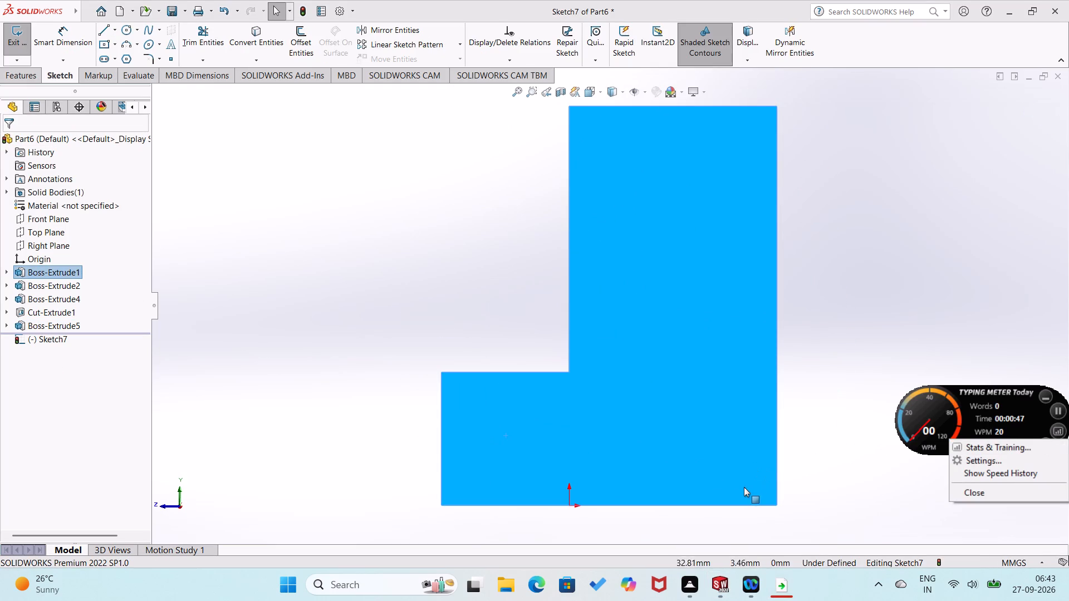
{"action": "right_click_drag", "start_coordinate": [889, 487], "coordinate": [733, 482]}
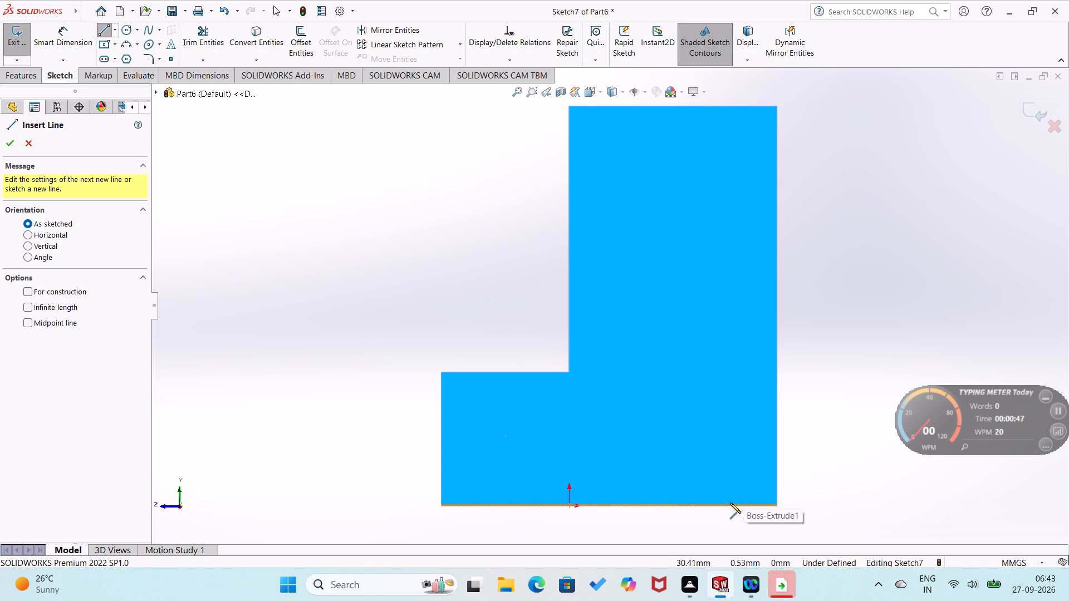
{"action": "left_click", "coordinate": [718, 506]}
{"action": "left_click", "coordinate": [715, 439]}
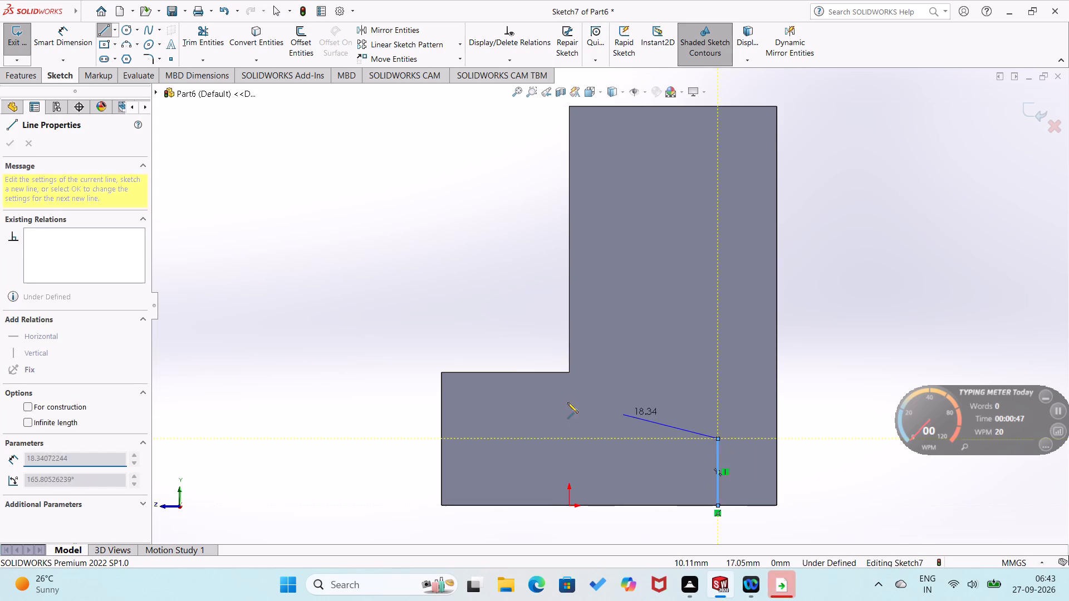
{"action": "left_click", "coordinate": [501, 442]}
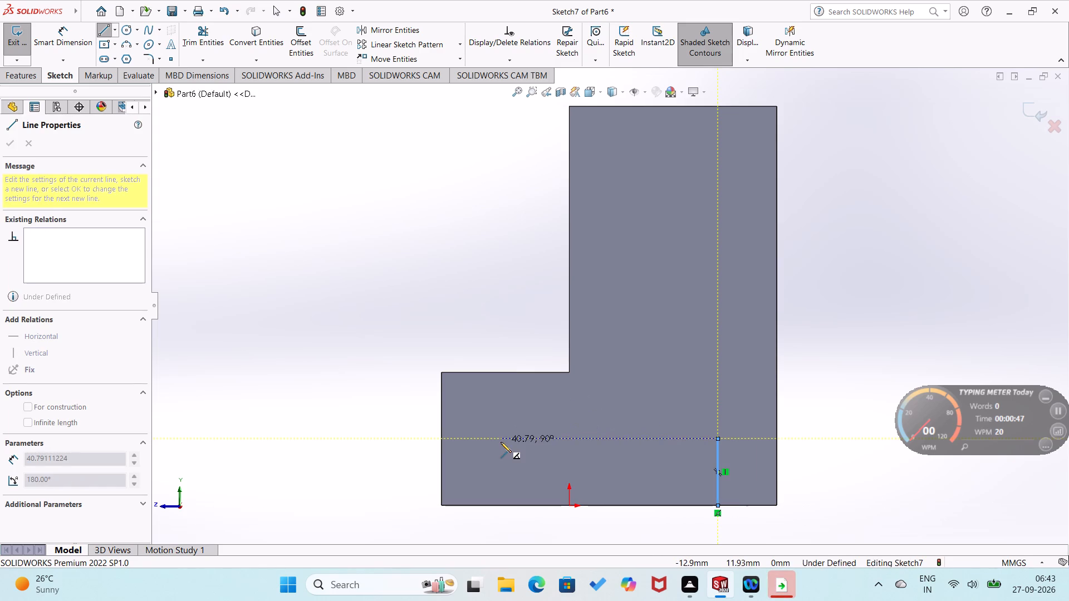
{"action": "left_click", "coordinate": [499, 503]}
{"action": "left_click", "coordinate": [719, 505]}
Dimension the distance from the face's lower front corner to the rectangle's nearest lower corner as 12 mm.
{"action": "right_click_drag", "start_coordinate": [742, 509], "coordinate": [758, 471]}
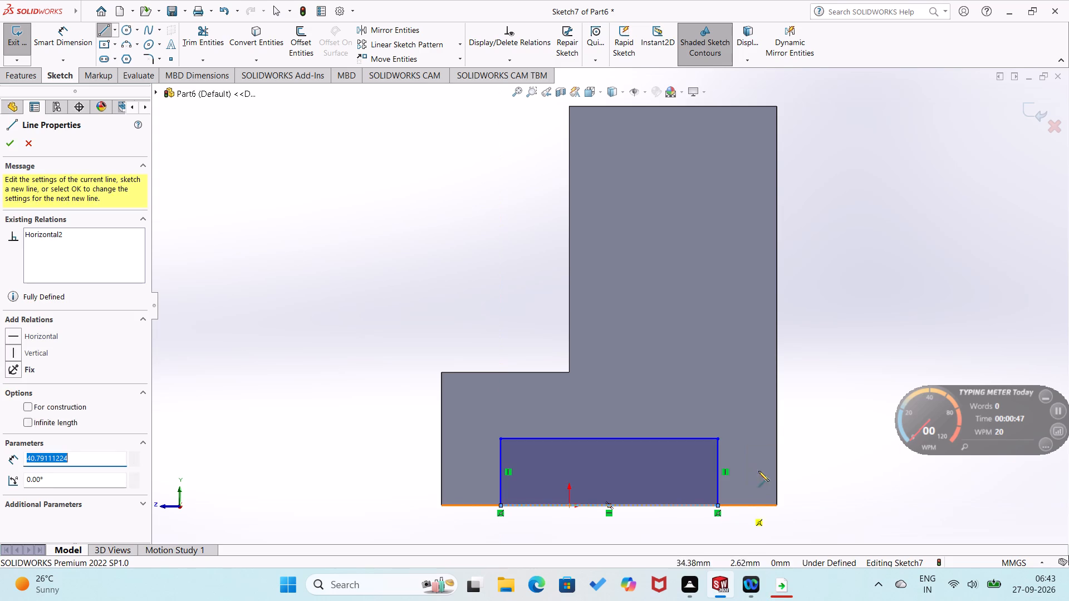
{"action": "right_click_drag", "start_coordinate": [758, 471], "coordinate": [783, 378]}
{"action": "left_click_drag", "start_coordinate": [441, 505], "coordinate": [451, 506]}
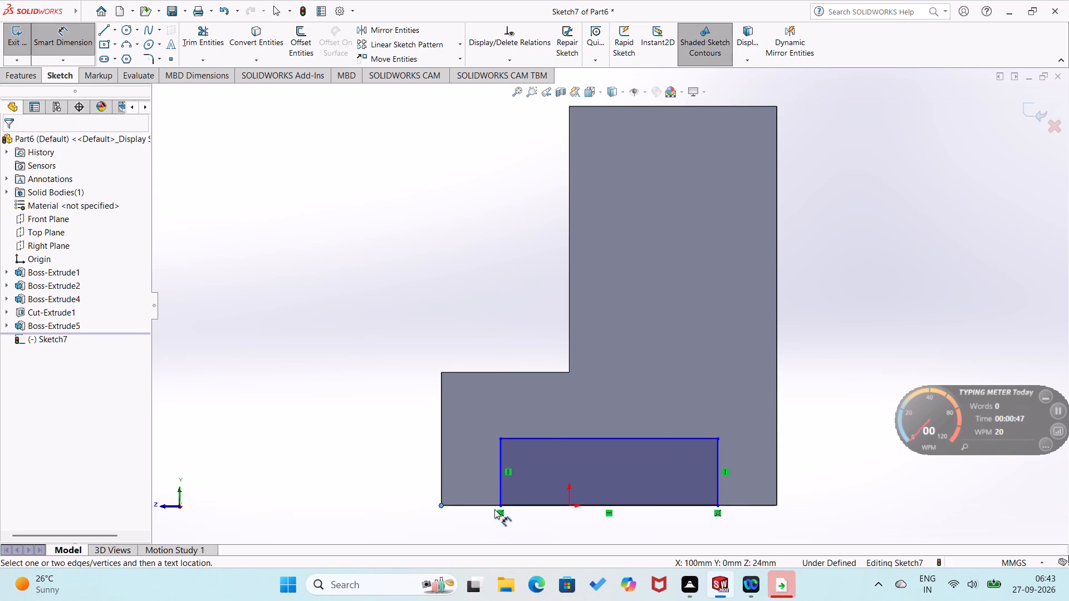
{"action": "left_click", "coordinate": [501, 505]}
{"action": "left_click", "coordinate": [482, 525]}
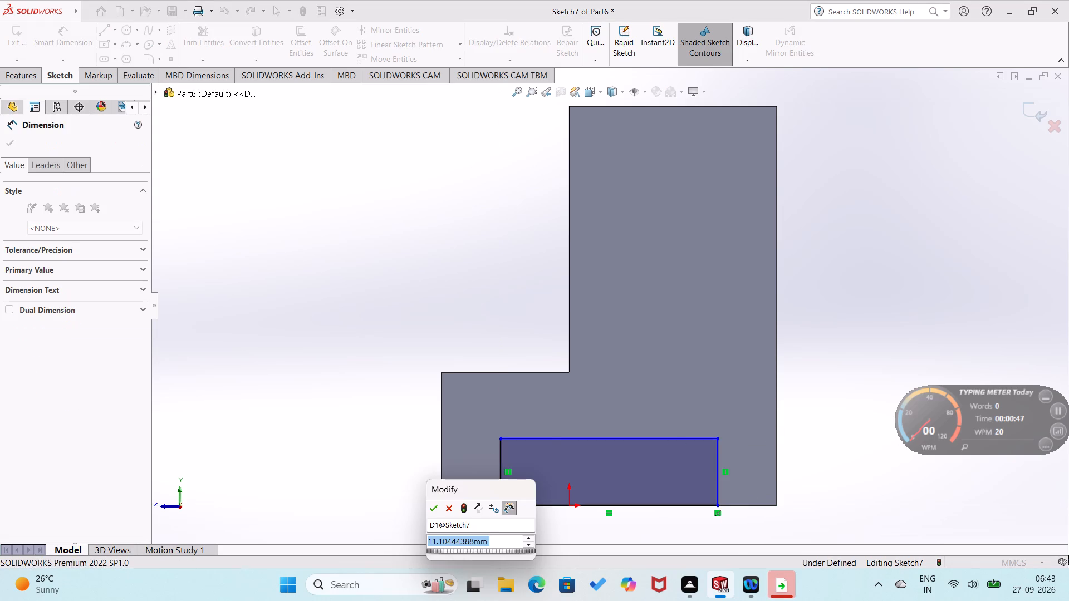
{"action": "key", "text": "1"}
{"action": "key", "text": "2"}
{"action": "key", "text": "Return"}
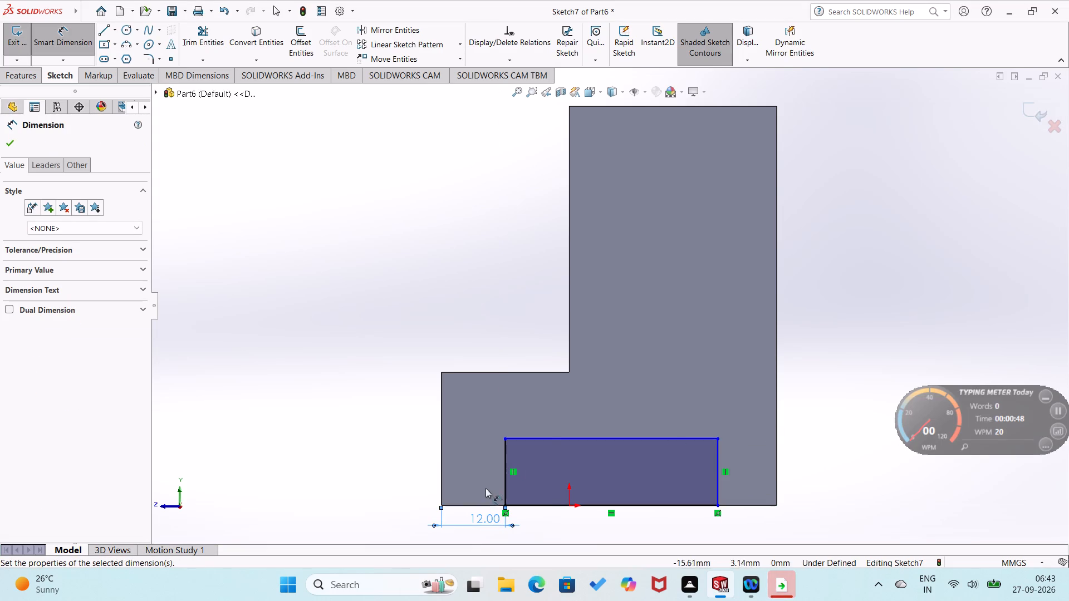
Dimension the rectangle's front vertical side to 10 mm.
{"action": "left_click", "coordinate": [508, 479]}
{"action": "left_click", "coordinate": [491, 485]}
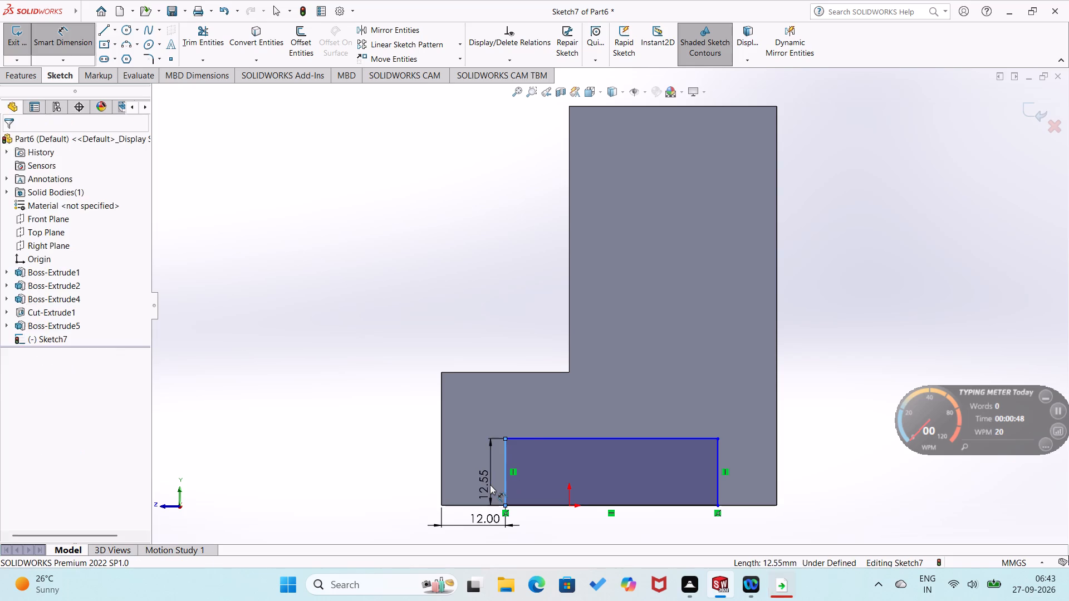
{"action": "key", "text": "1"}
{"action": "key", "text": "0"}
{"action": "key", "text": "Return"}
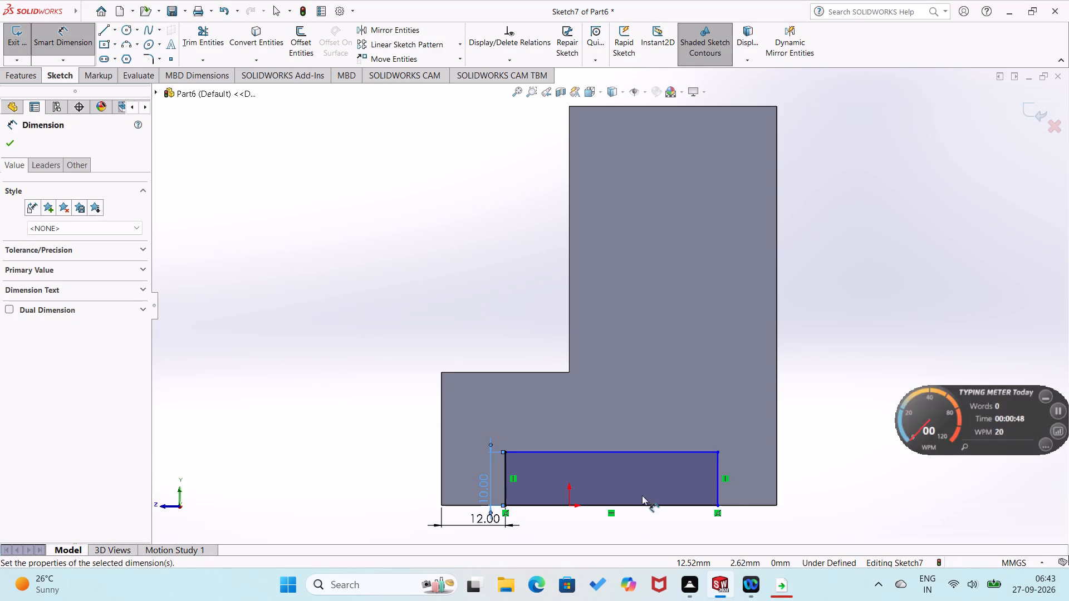
Dimension the distance from the rectangle's other lower corner to the face's lower rear corner as 12 mm.
{"action": "left_click", "coordinate": [719, 504]}
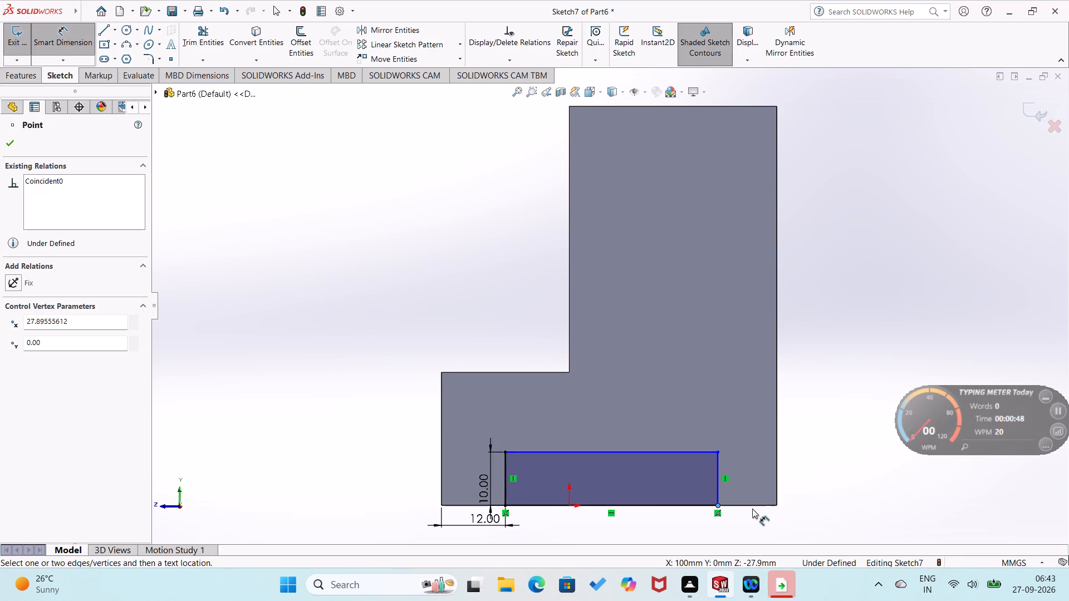
{"action": "left_click", "coordinate": [777, 505]}
{"action": "left_click", "coordinate": [767, 521]}
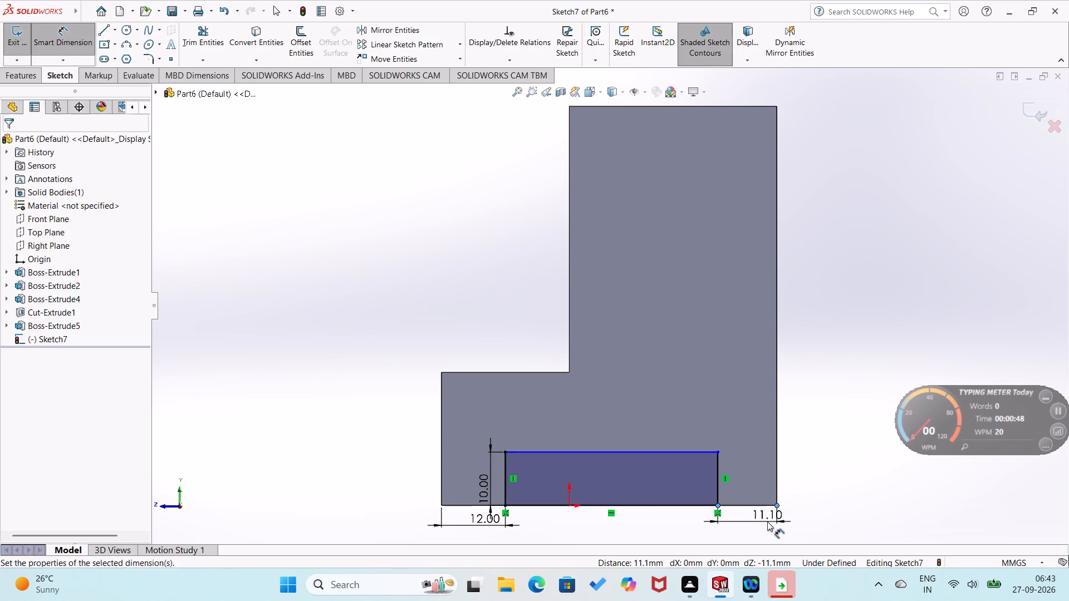
{"action": "type", "text": "12"}
{"action": "key", "text": "Return"}
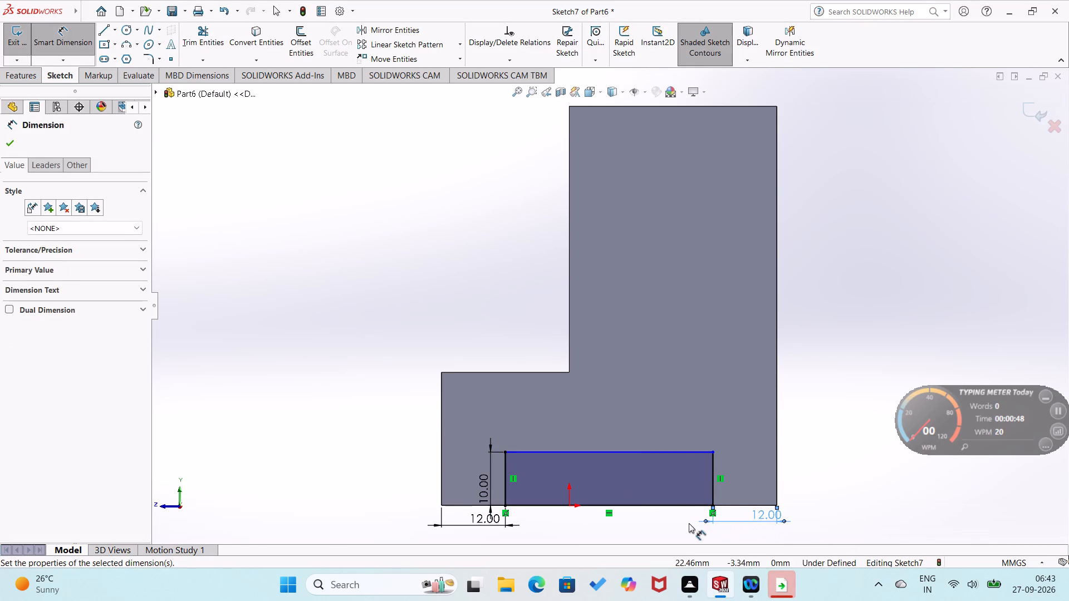
{"action": "left_click", "coordinate": [689, 523]}
Dimension the rectangle's top side, trying a length of 40 mm and undoing that value.
{"action": "left_click", "coordinate": [681, 450]}
{"action": "left_click", "coordinate": [686, 439]}
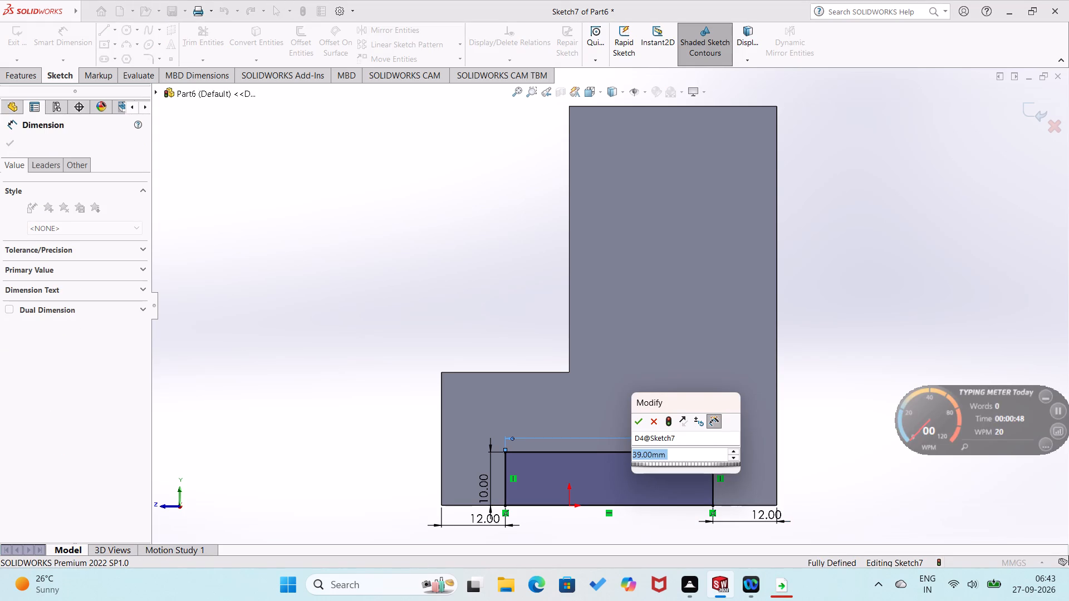
{"action": "type", "text": "40"}
{"action": "key", "text": "Return"}
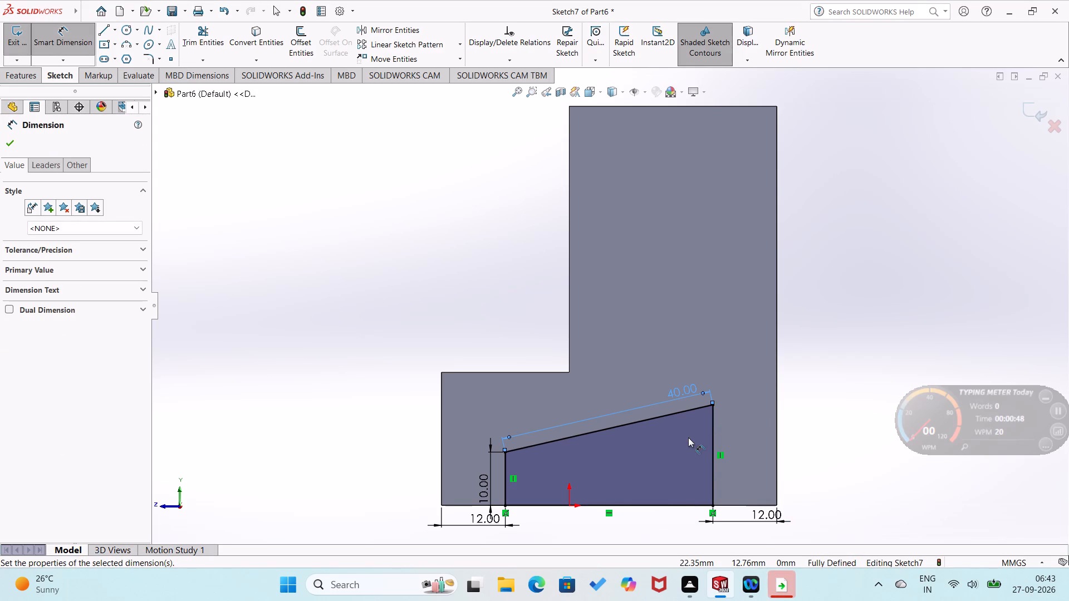
{"action": "key", "text": "ctrl+z"}
{"action": "left_click", "coordinate": [812, 402]}
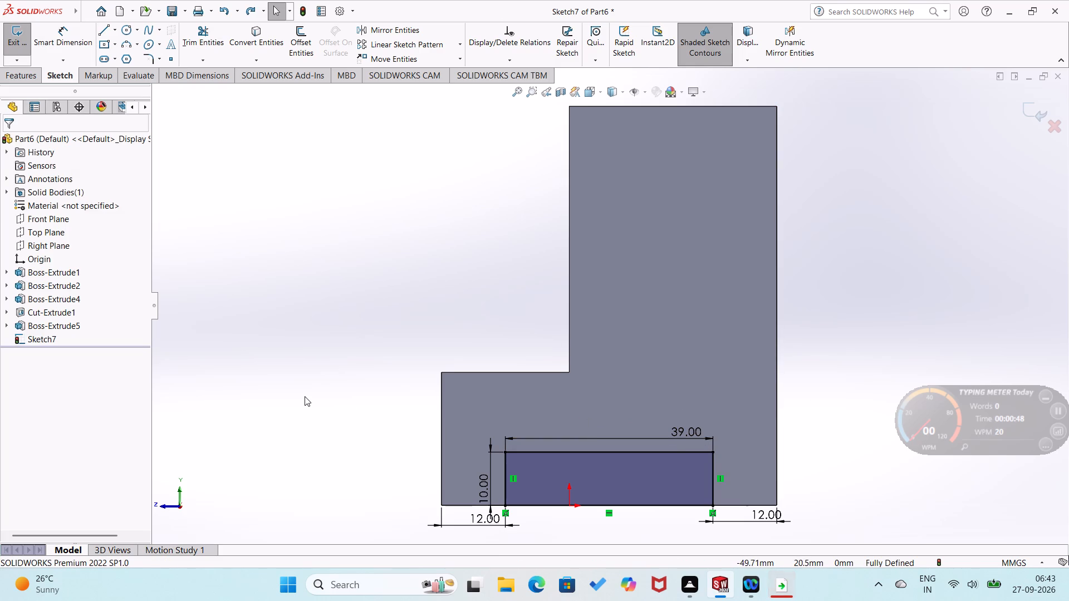
Cut-extrude the bottom-edge rectangle into the body as a blind cut 32 mm deep.
{"action": "left_click", "coordinate": [33, 80]}
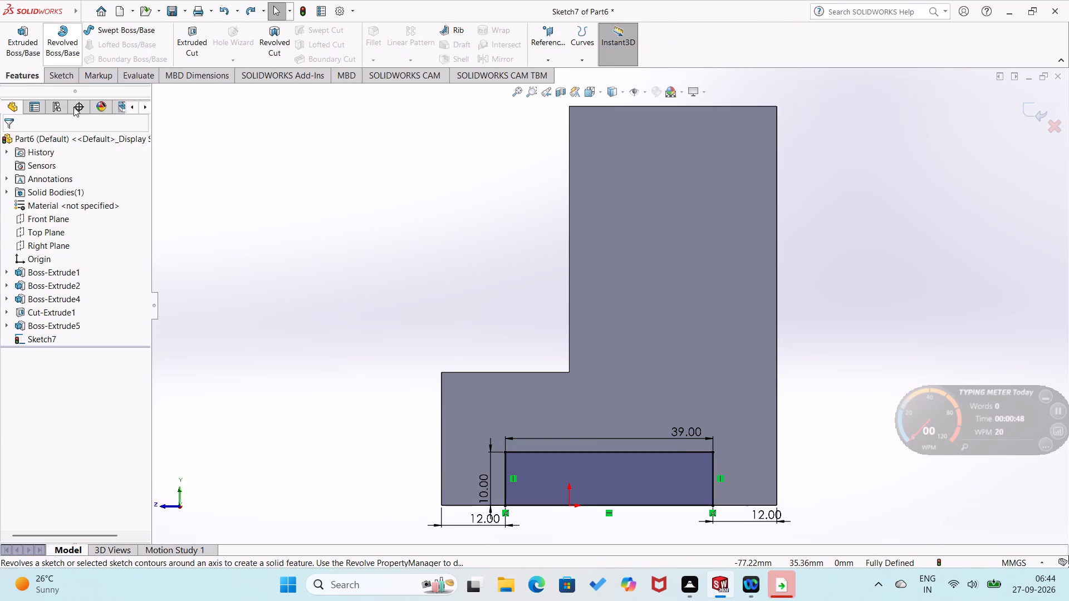
{"action": "left_click", "coordinate": [196, 38]}
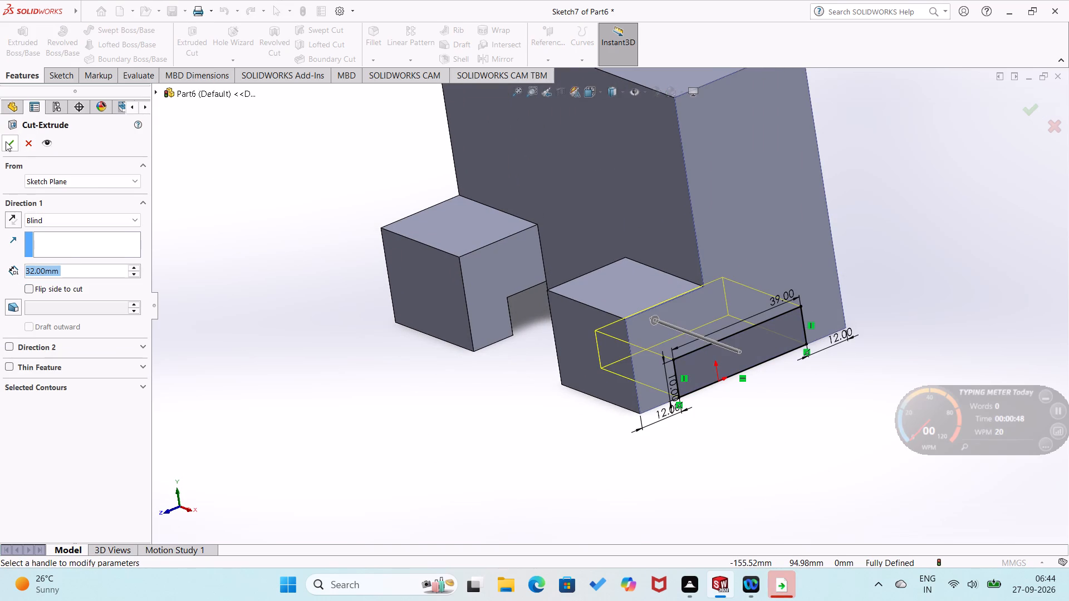
{"action": "left_click", "coordinate": [6, 141]}
{"action": "left_click", "coordinate": [205, 324]}
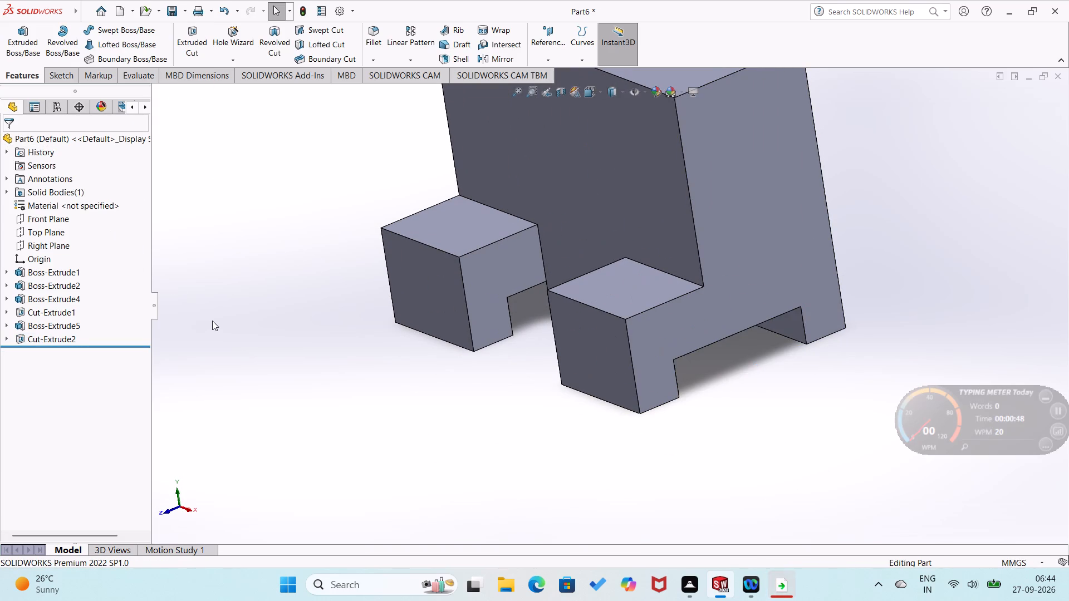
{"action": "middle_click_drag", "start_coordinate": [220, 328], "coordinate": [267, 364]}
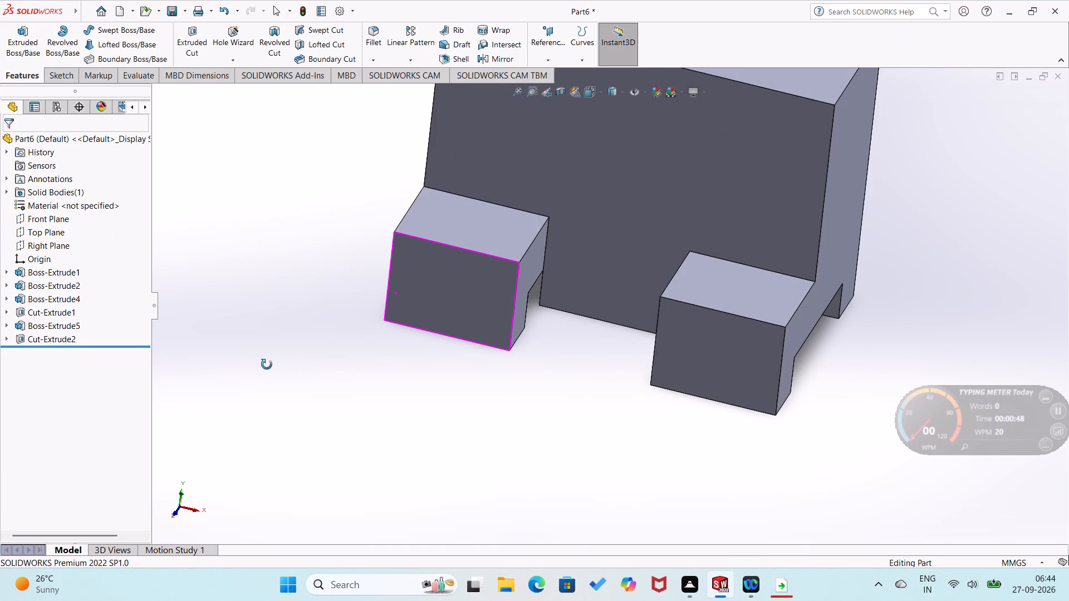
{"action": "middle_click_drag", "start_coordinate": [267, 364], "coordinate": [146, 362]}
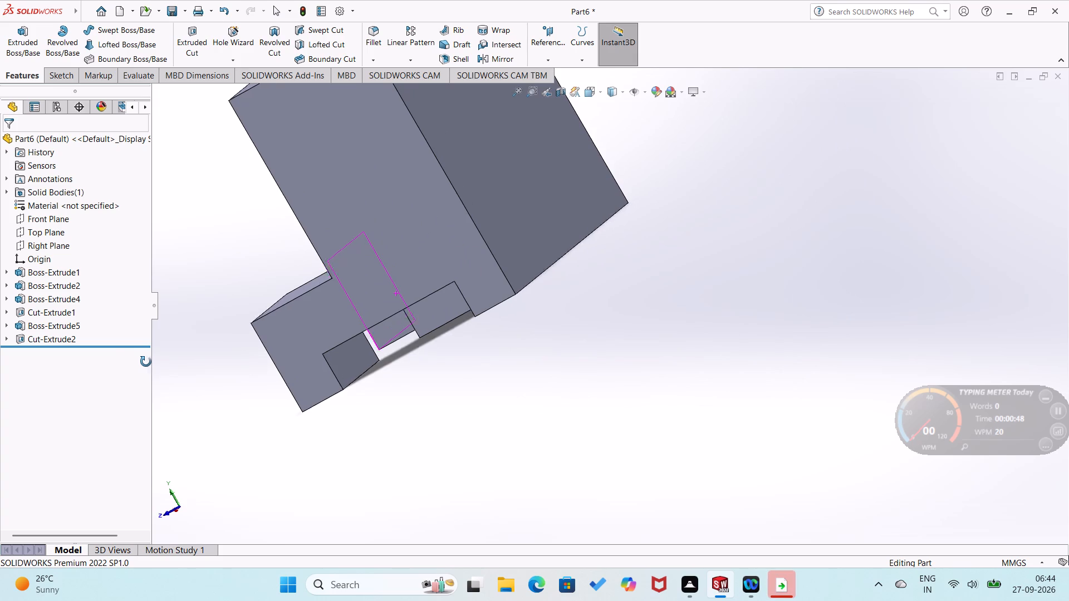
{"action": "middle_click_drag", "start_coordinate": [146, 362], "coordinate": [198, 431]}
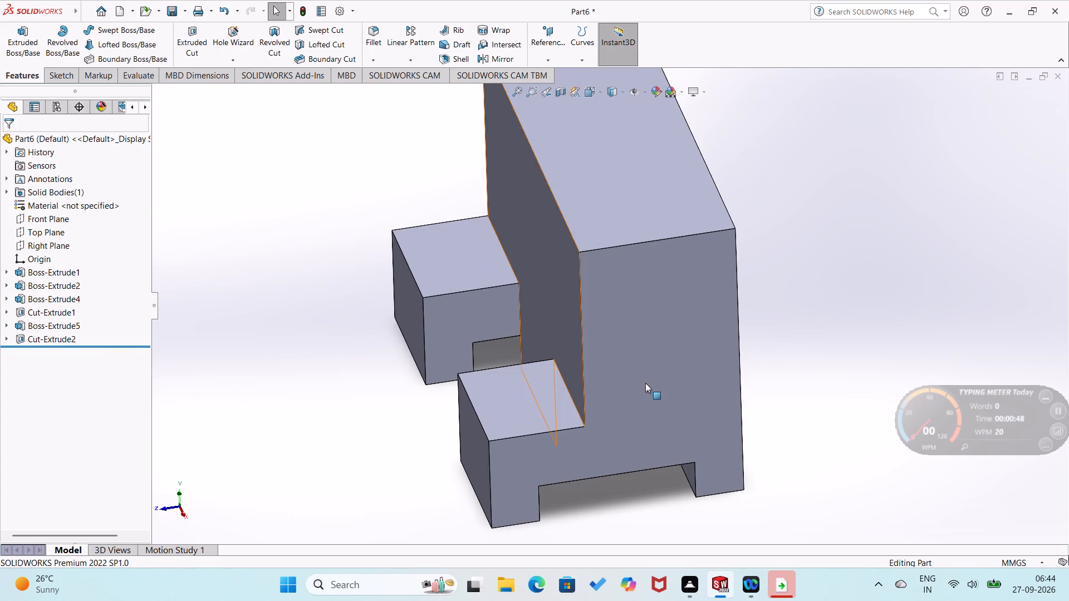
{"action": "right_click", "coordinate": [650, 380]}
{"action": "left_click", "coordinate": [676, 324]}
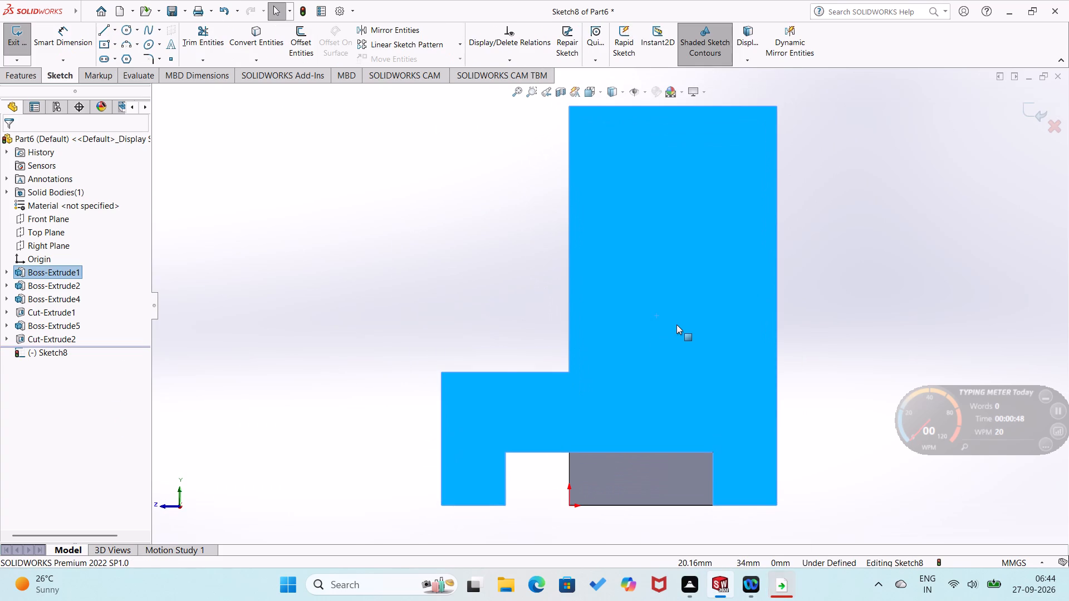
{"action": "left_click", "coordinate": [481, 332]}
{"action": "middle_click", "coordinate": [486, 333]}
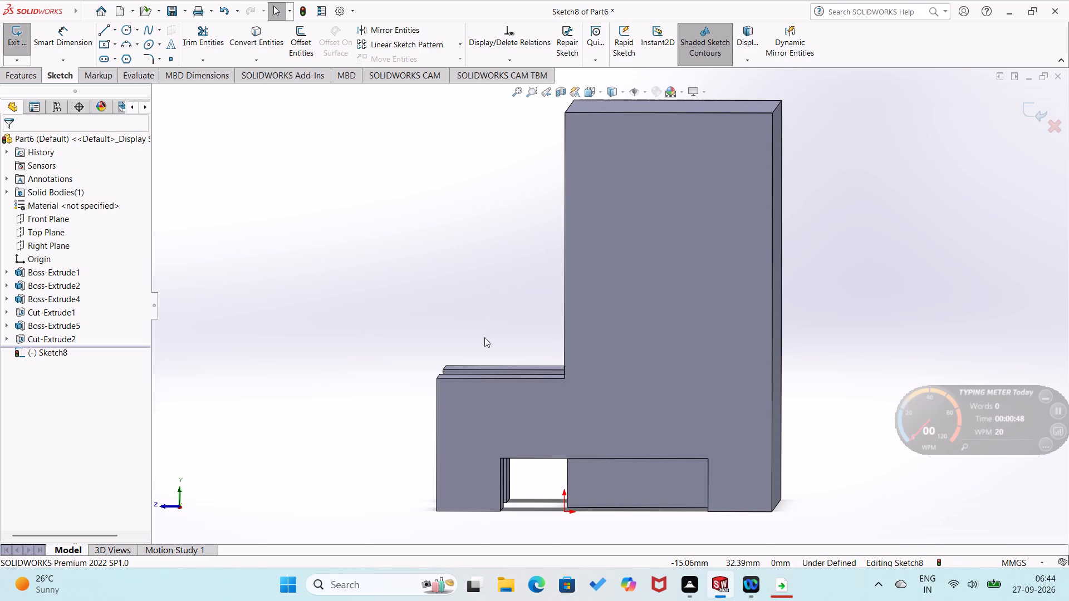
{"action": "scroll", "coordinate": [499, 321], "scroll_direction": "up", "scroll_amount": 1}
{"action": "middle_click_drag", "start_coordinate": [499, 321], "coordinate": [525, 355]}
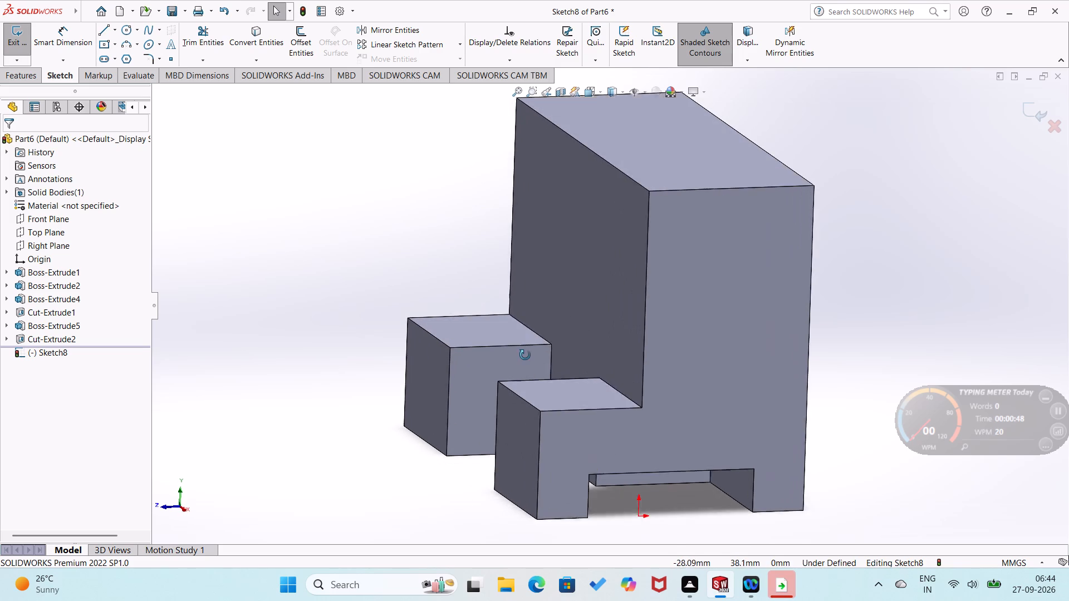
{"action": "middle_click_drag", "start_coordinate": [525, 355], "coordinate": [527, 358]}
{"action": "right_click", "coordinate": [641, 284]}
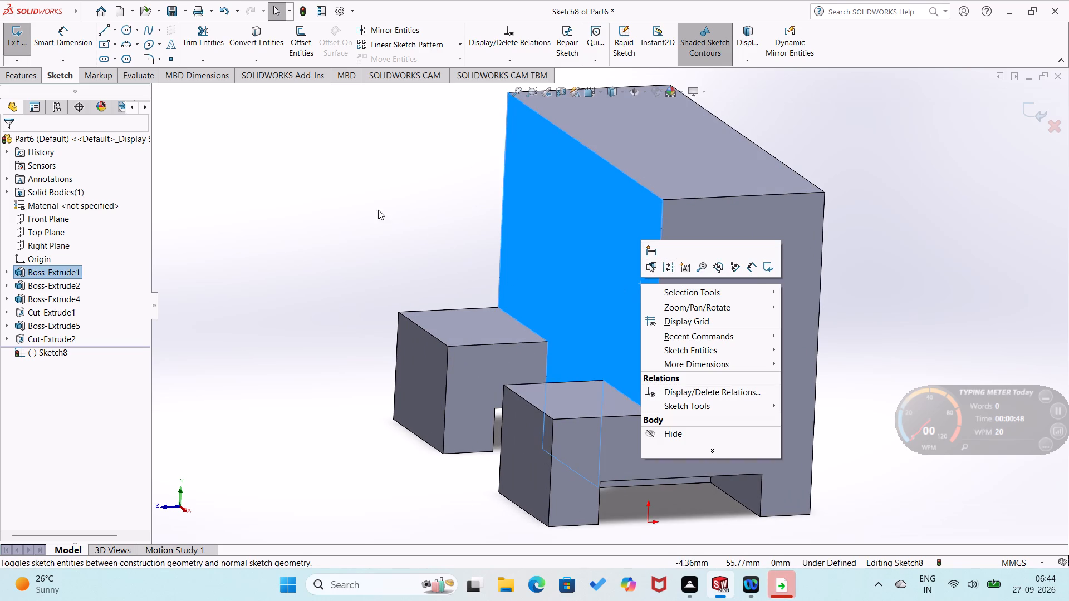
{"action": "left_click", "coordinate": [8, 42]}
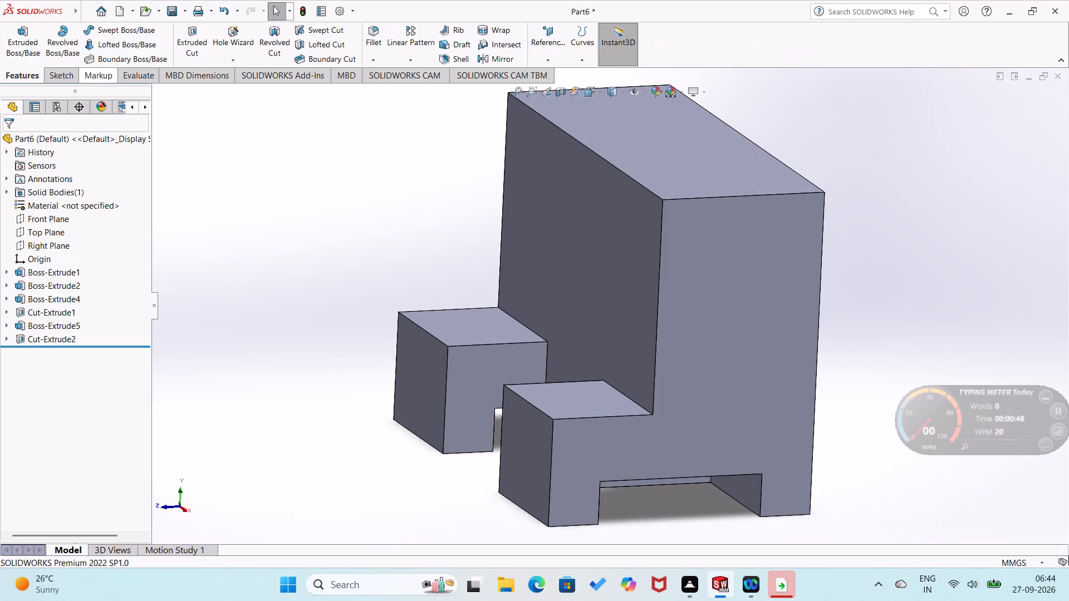
Sketch a closed line rectangle about 59 mm wide and 33 mm deep on the block's front face, along its top edge.
{"action": "right_click", "coordinate": [565, 193]}
{"action": "left_click", "coordinate": [596, 179]}
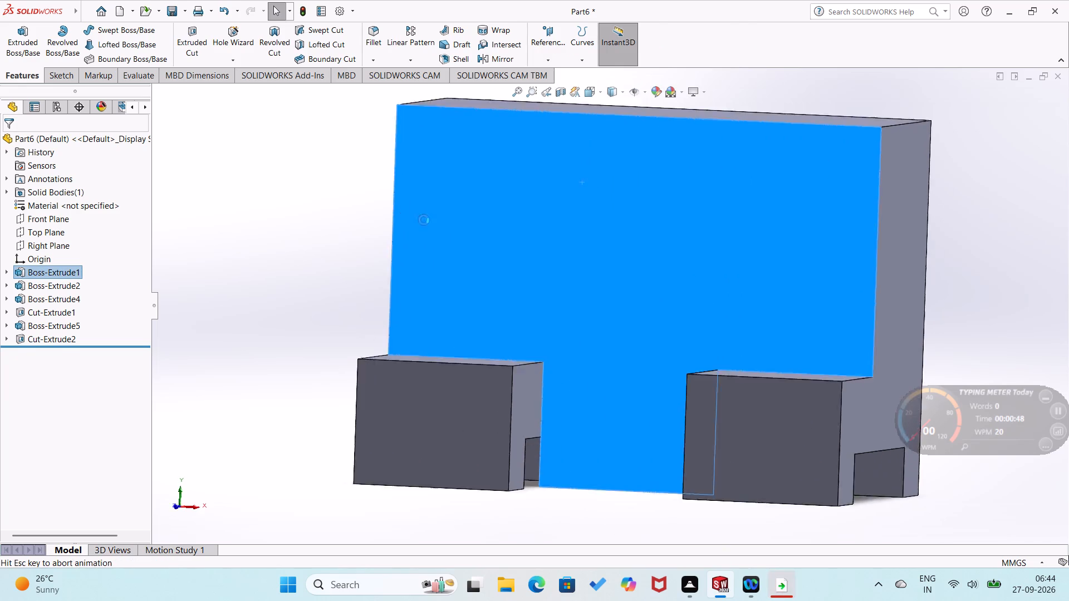
{"action": "right_click_drag", "start_coordinate": [337, 222], "coordinate": [187, 244]}
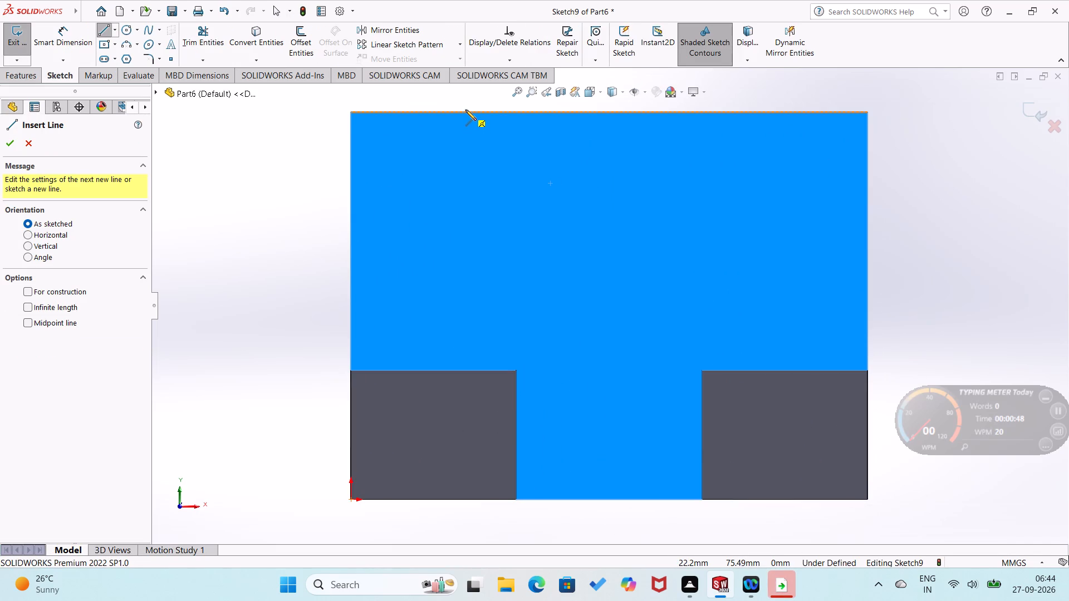
{"action": "left_click", "coordinate": [460, 112]}
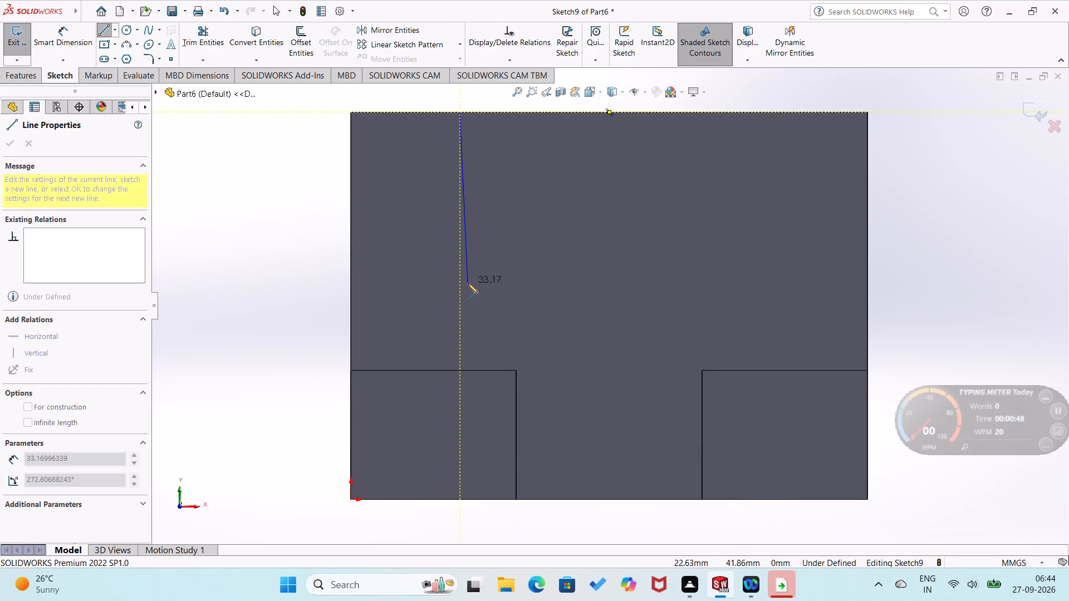
{"action": "left_click", "coordinate": [460, 283]}
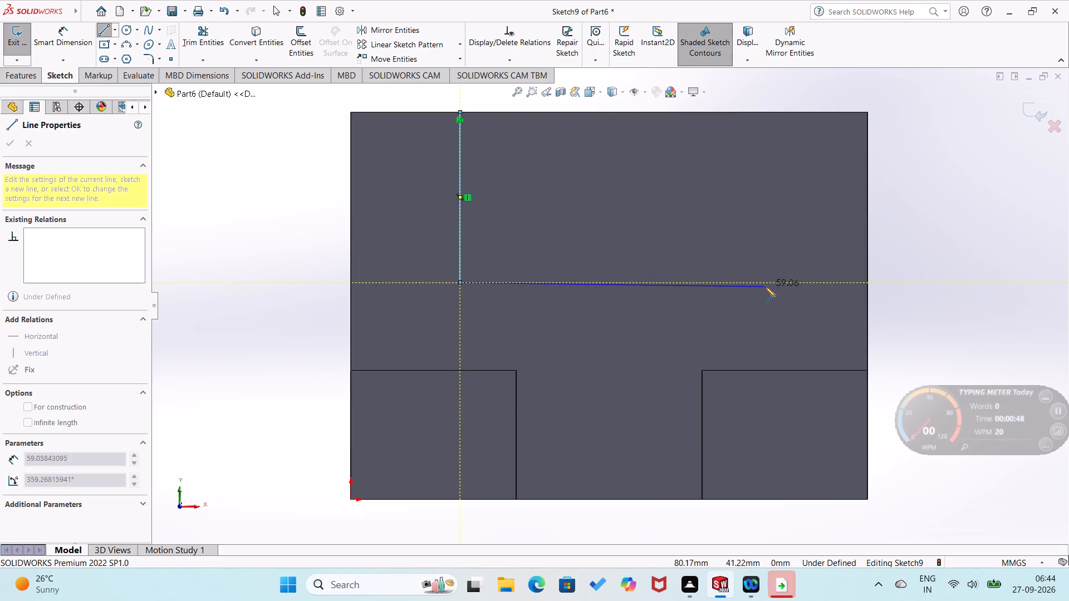
{"action": "left_click_drag", "start_coordinate": [766, 285], "coordinate": [769, 279]}
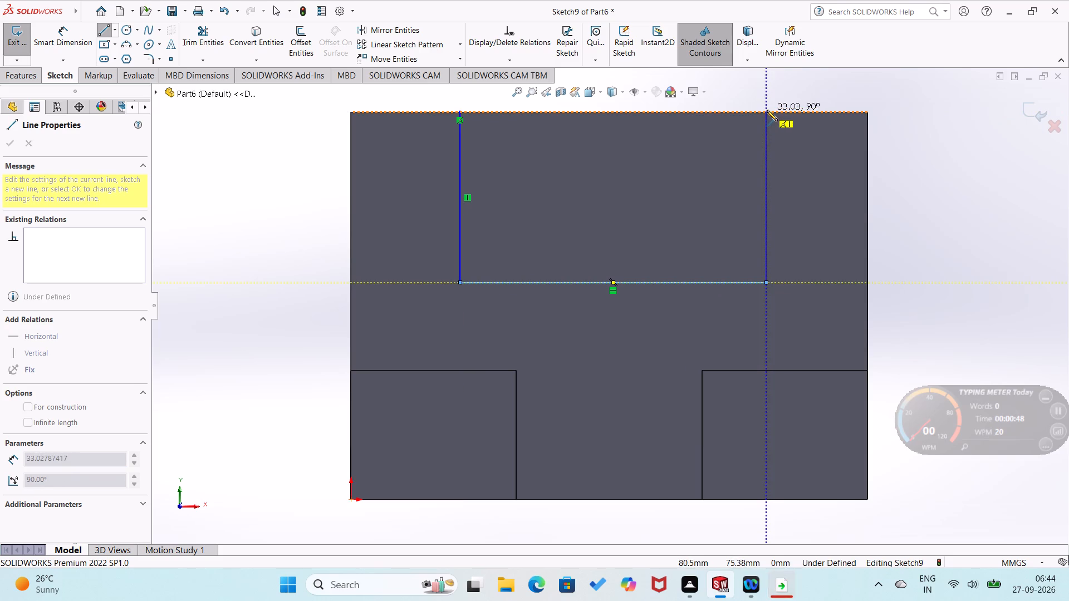
{"action": "left_click", "coordinate": [767, 110]}
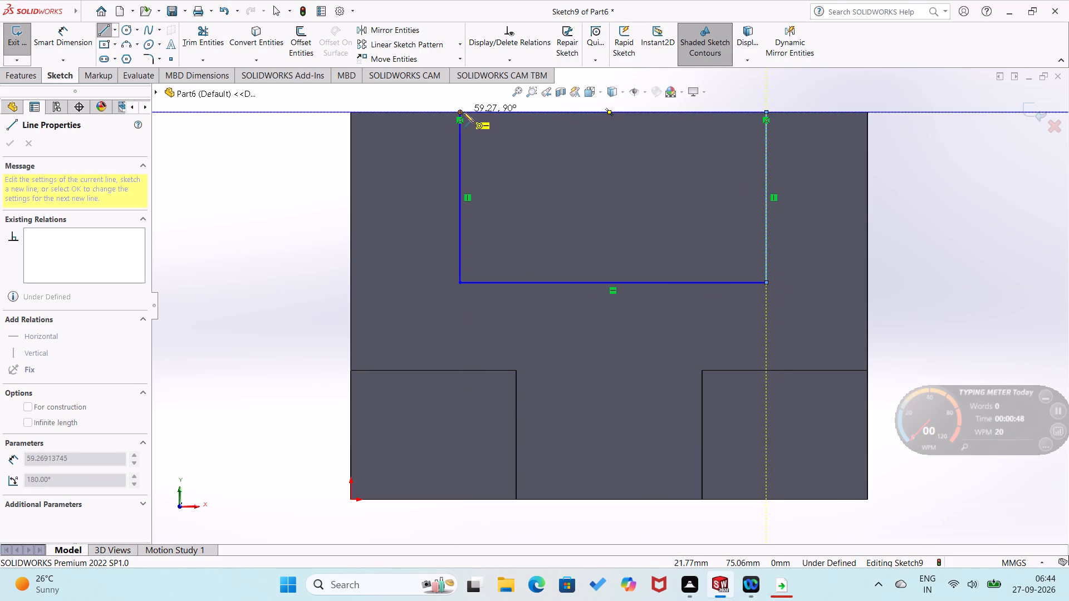
{"action": "left_click", "coordinate": [461, 111]}
Dimension the rectangle's left vertical side to 38 mm.
{"action": "right_click_drag", "start_coordinate": [472, 188], "coordinate": [522, 85]}
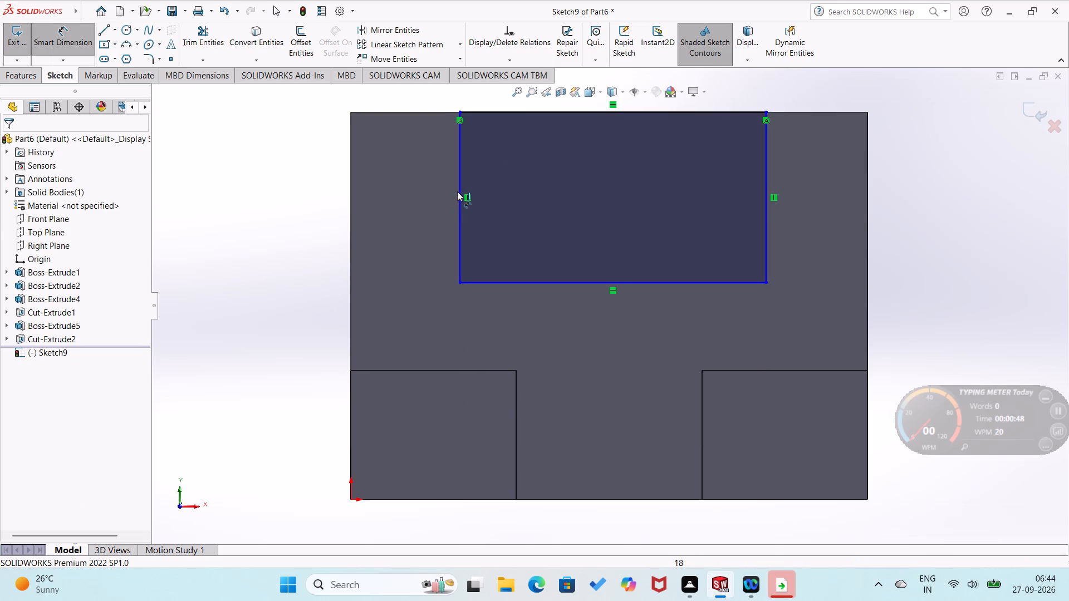
{"action": "left_click", "coordinate": [459, 190]}
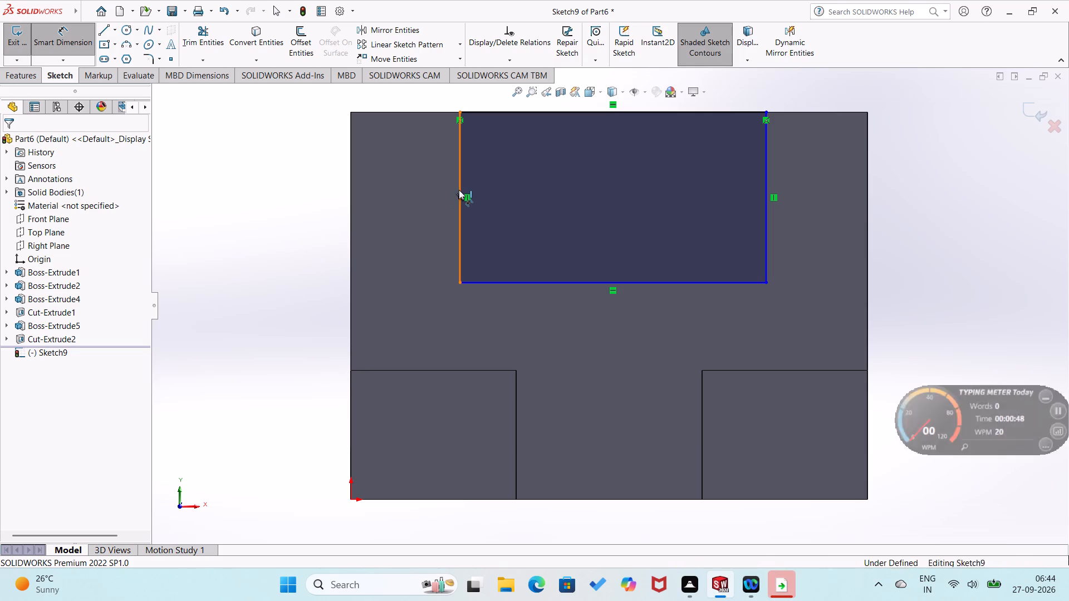
{"action": "left_click", "coordinate": [428, 201]}
{"action": "key", "text": "3"}
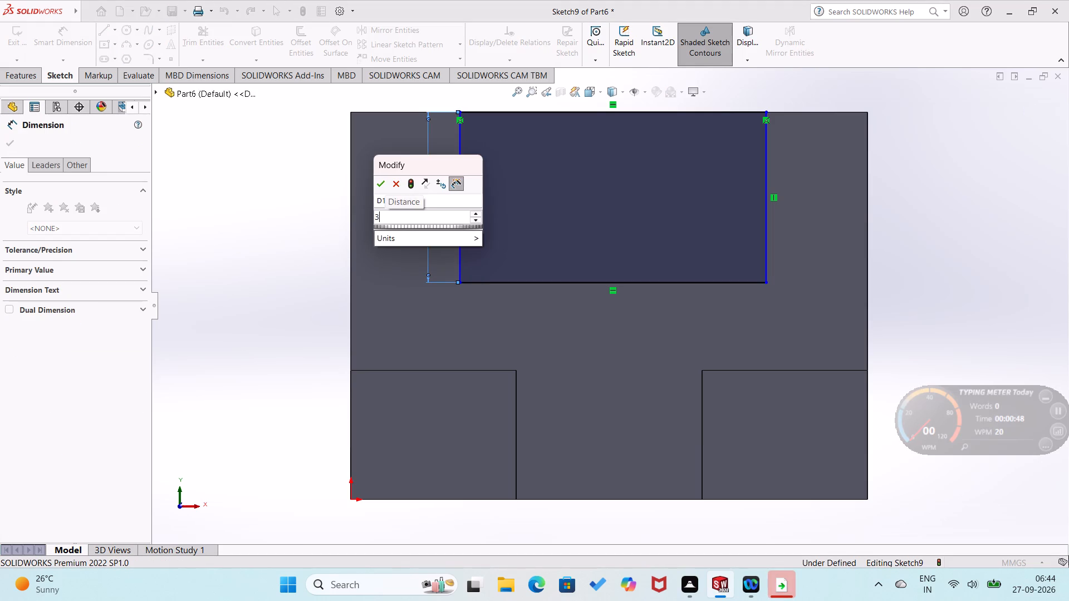
{"action": "key", "text": "8"}
{"action": "key", "text": "Return"}
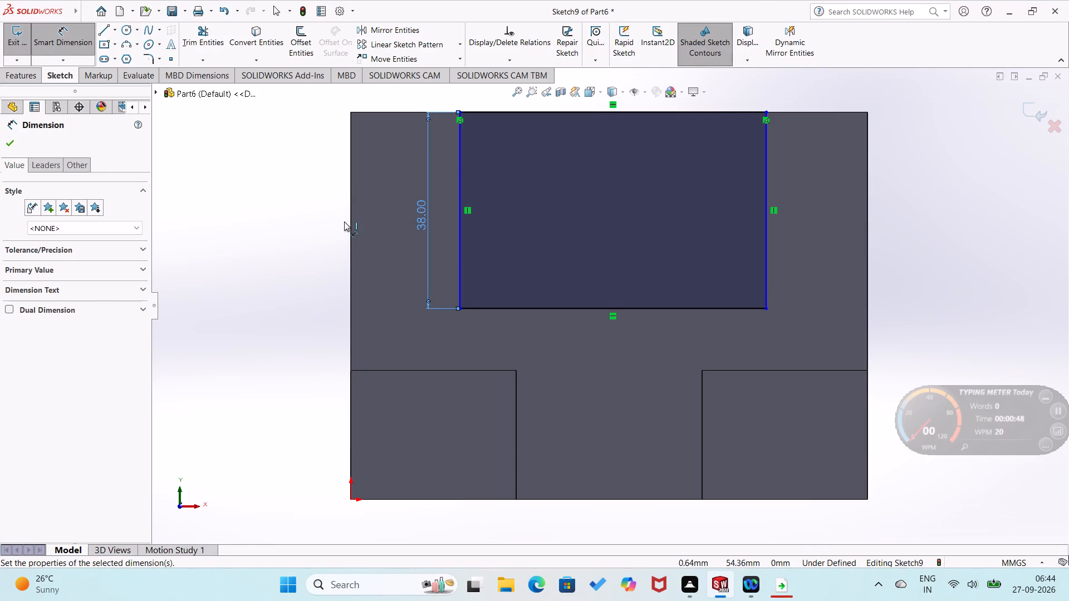
{"action": "left_click", "coordinate": [298, 215]}
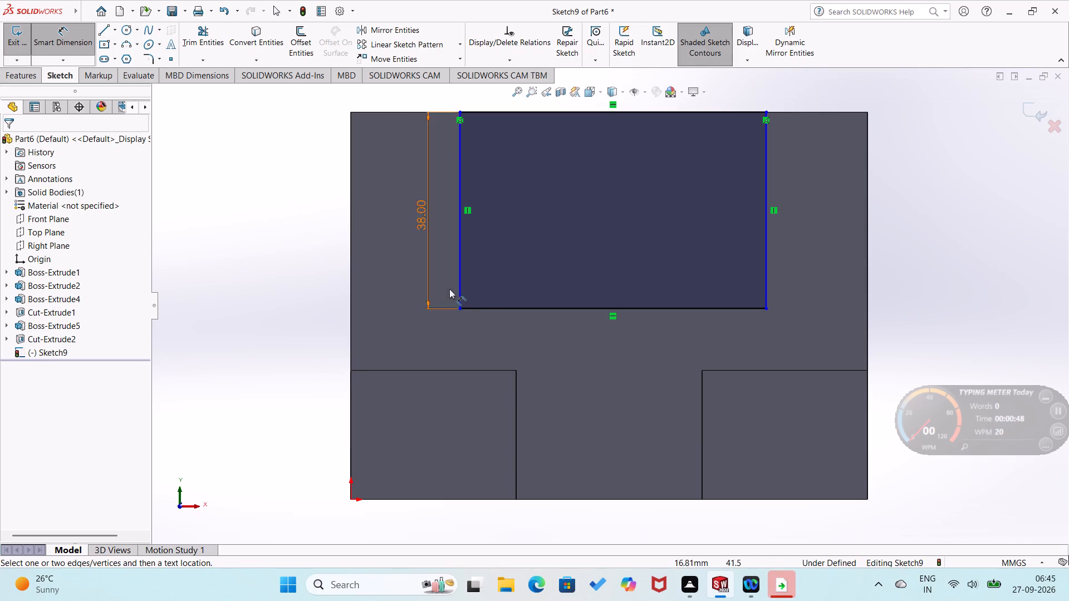
Dimension the rectangle's lower horizontal side to 50 mm.
{"action": "left_click", "coordinate": [529, 309]}
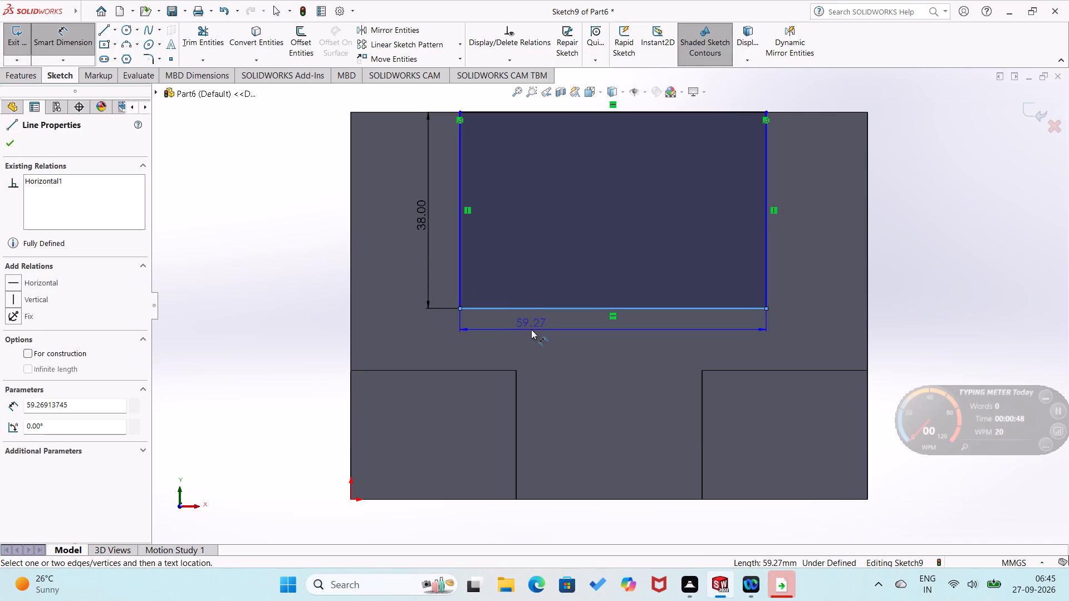
{"action": "left_click", "coordinate": [531, 329]}
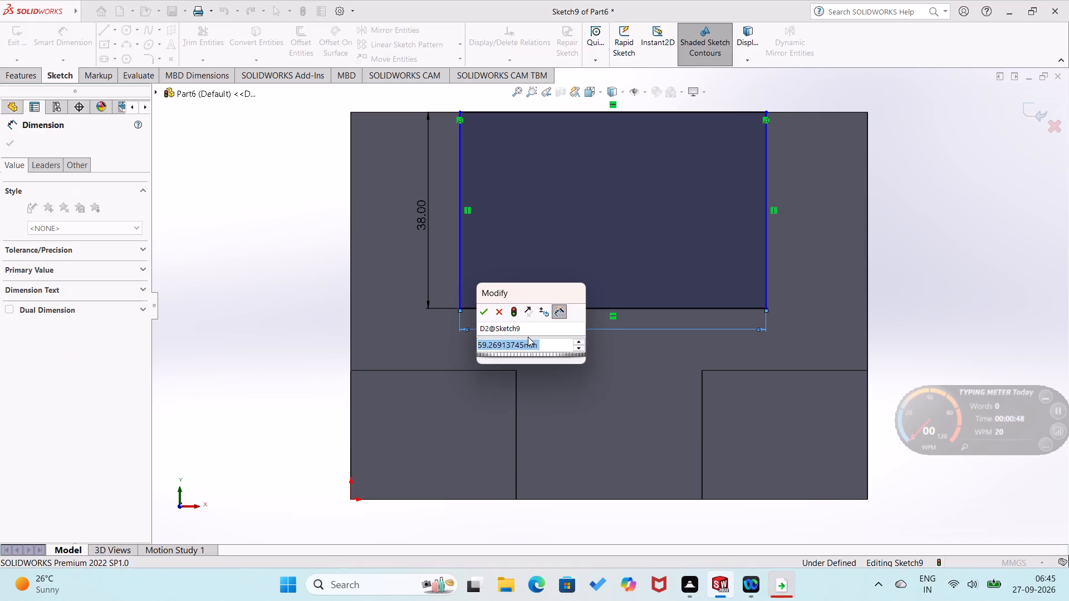
{"action": "type", "text": "50"}
{"action": "key", "text": "Return"}
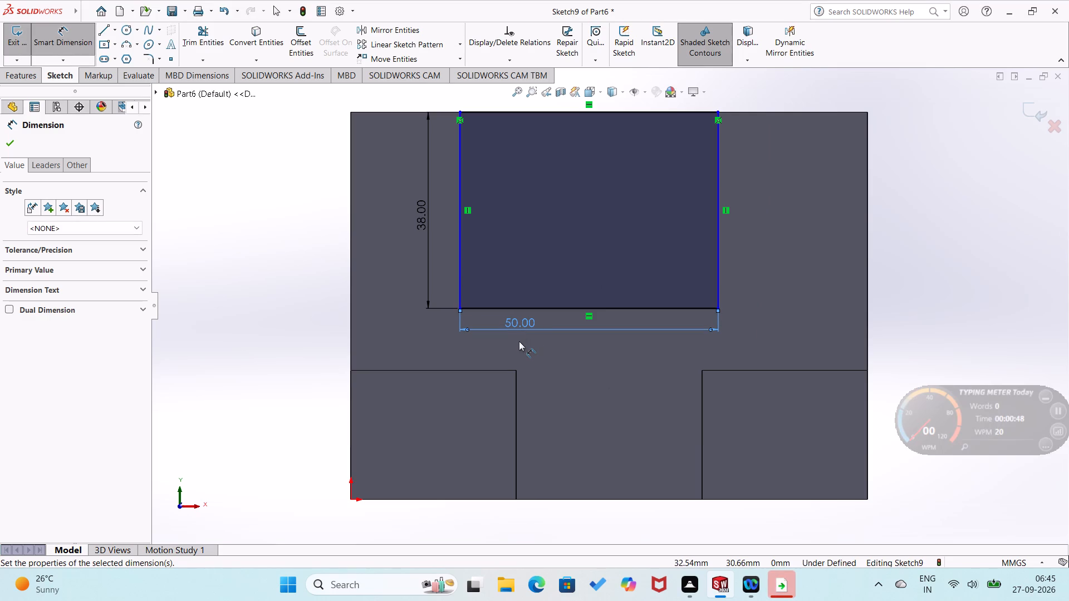
{"action": "left_click", "coordinate": [288, 280]}
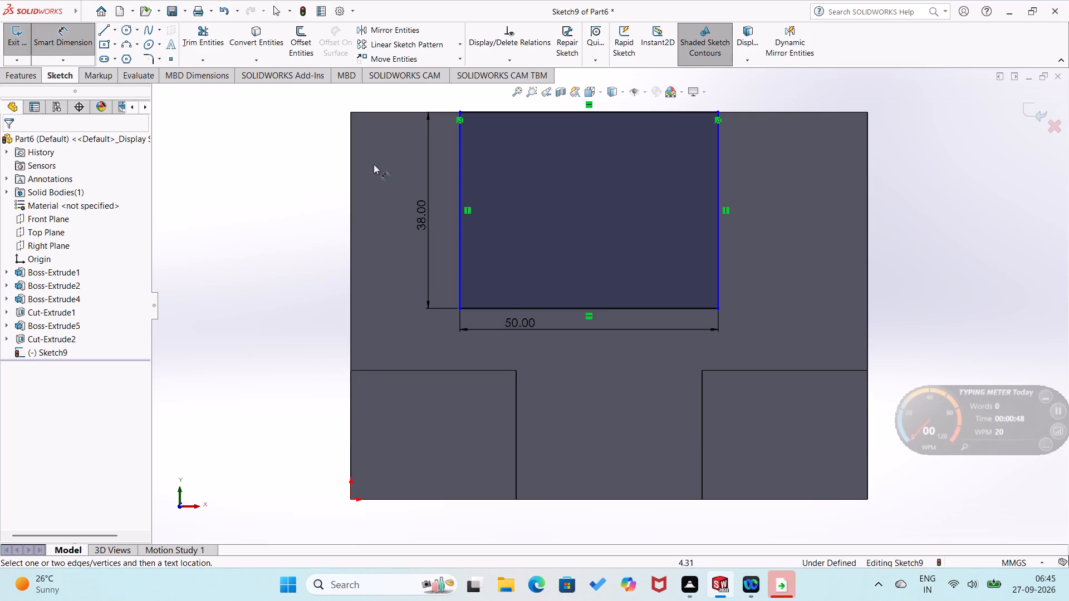
Dimension the distance from the front face's upper left corner to the rectangle's upper left corner as 25 mm.
{"action": "left_click", "coordinate": [350, 113]}
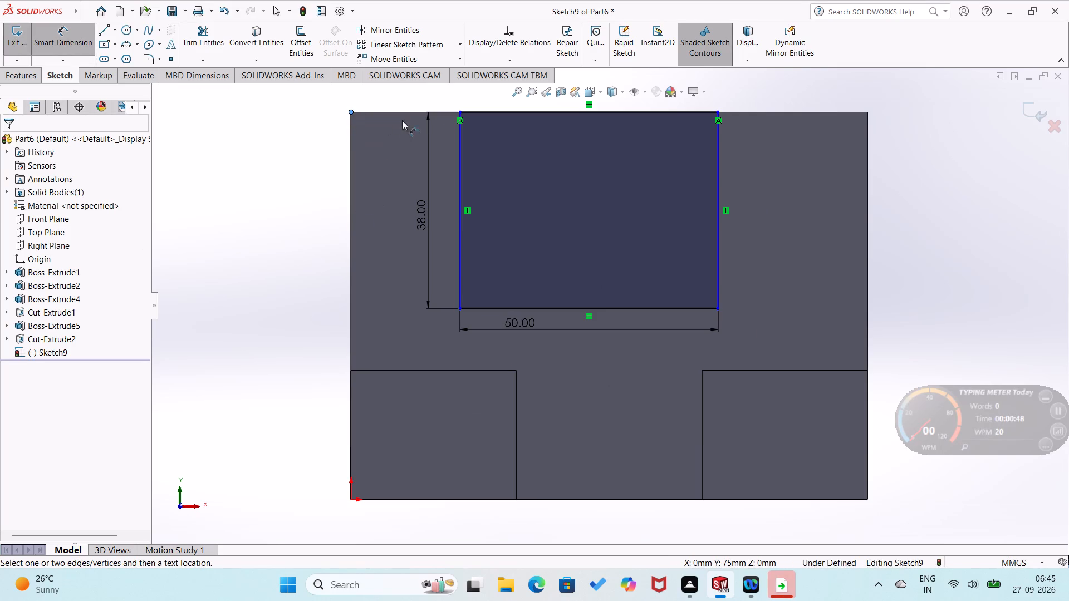
{"action": "left_click", "coordinate": [460, 110]}
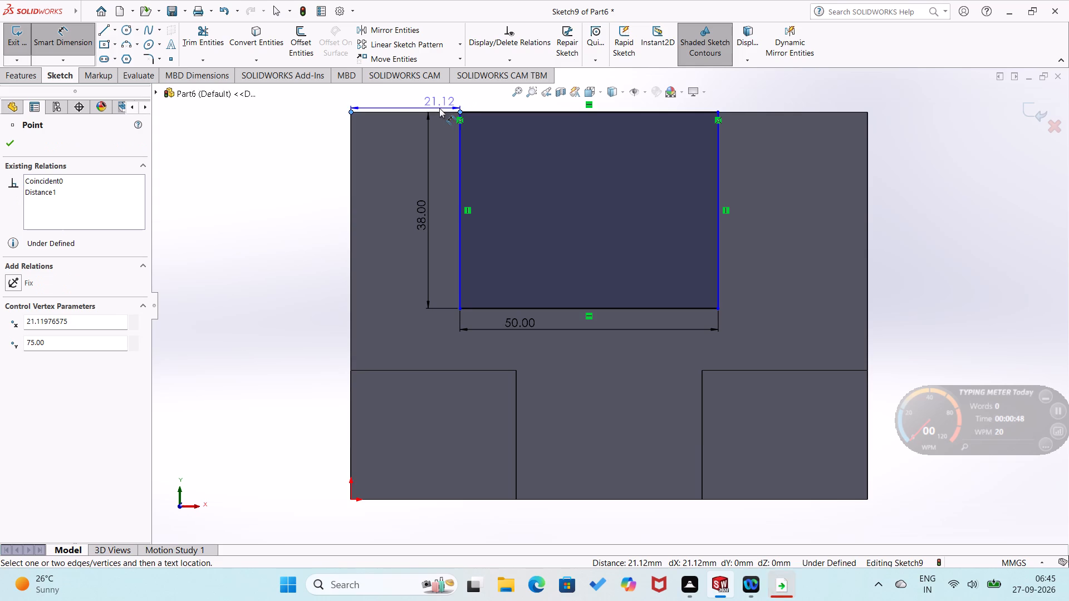
{"action": "left_click", "coordinate": [437, 106]}
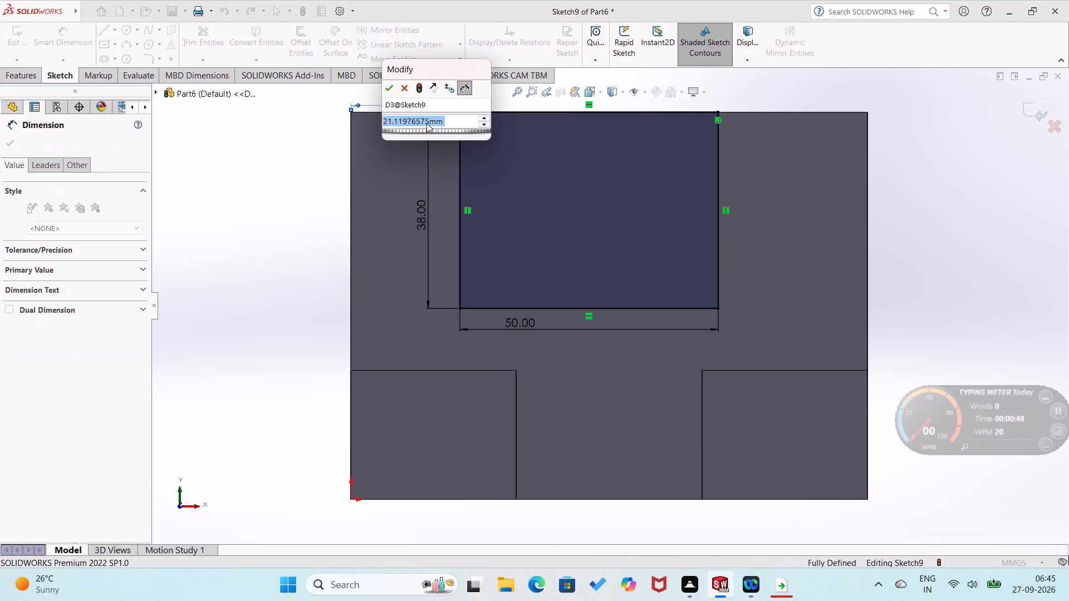
{"action": "type", "text": "25"}
{"action": "key", "text": "Return"}
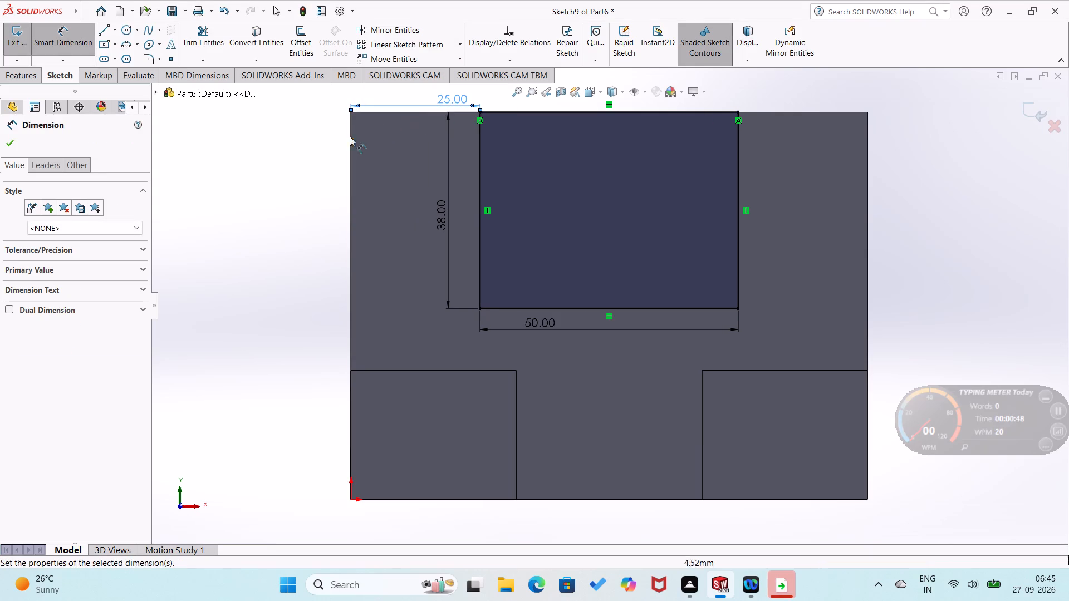
{"action": "left_click", "coordinate": [300, 175]}
Cut-extrude the top-edge rectangle into the block as a blind cut 19 mm deep.
{"action": "left_click", "coordinate": [12, 72]}
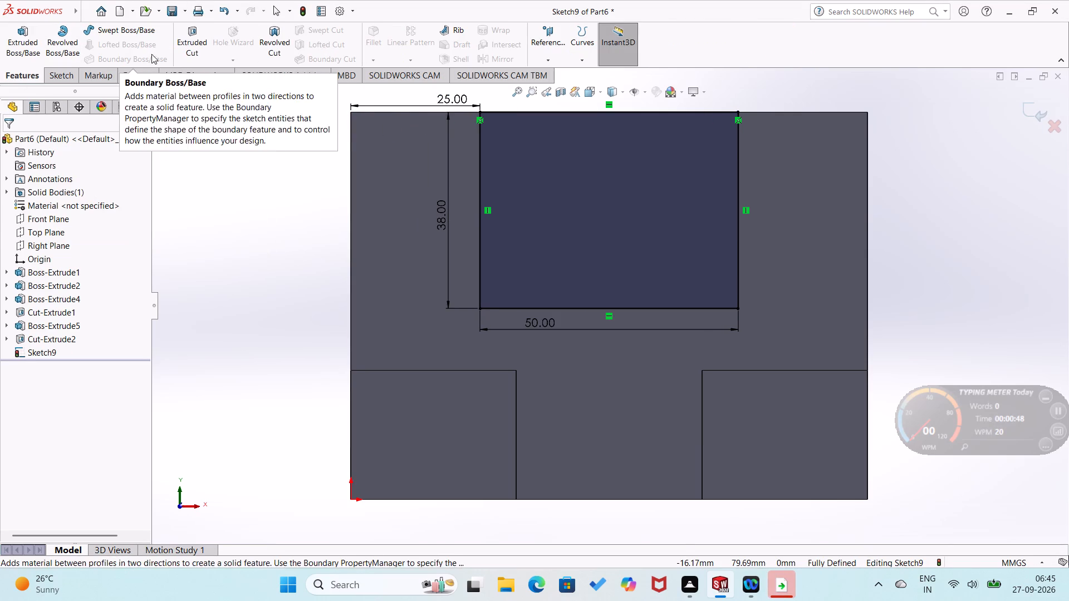
{"action": "left_click", "coordinate": [181, 46]}
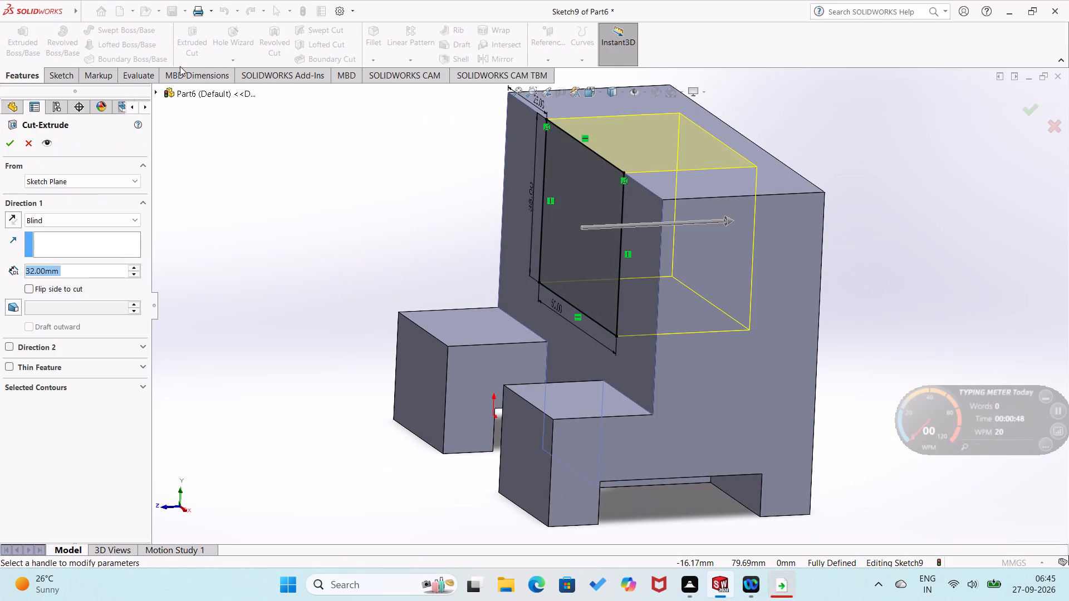
{"action": "key", "text": "1"}
{"action": "key", "text": "9"}
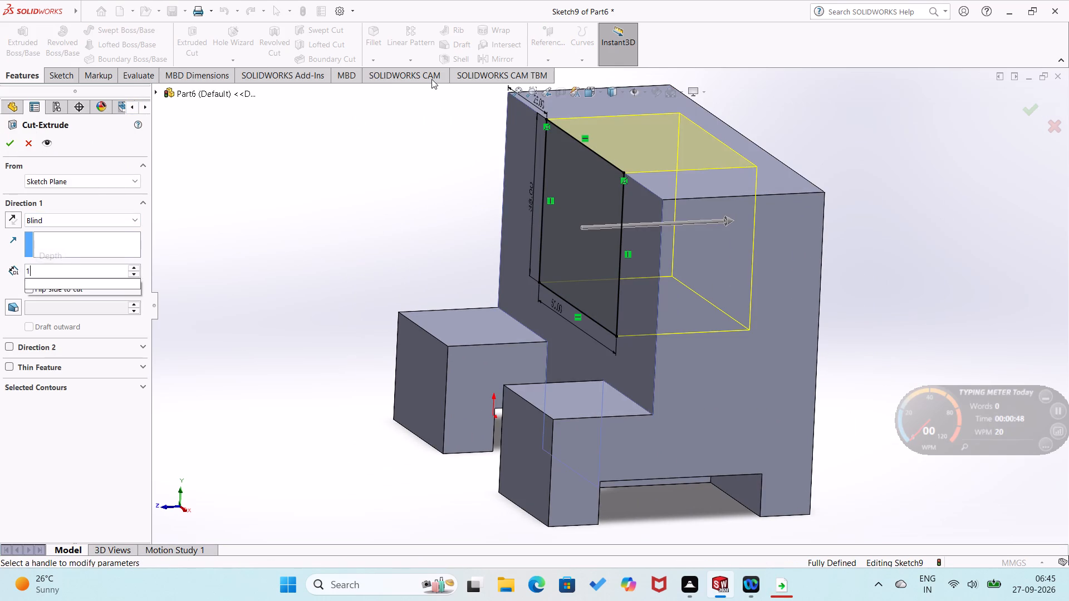
{"action": "key", "text": "Return"}
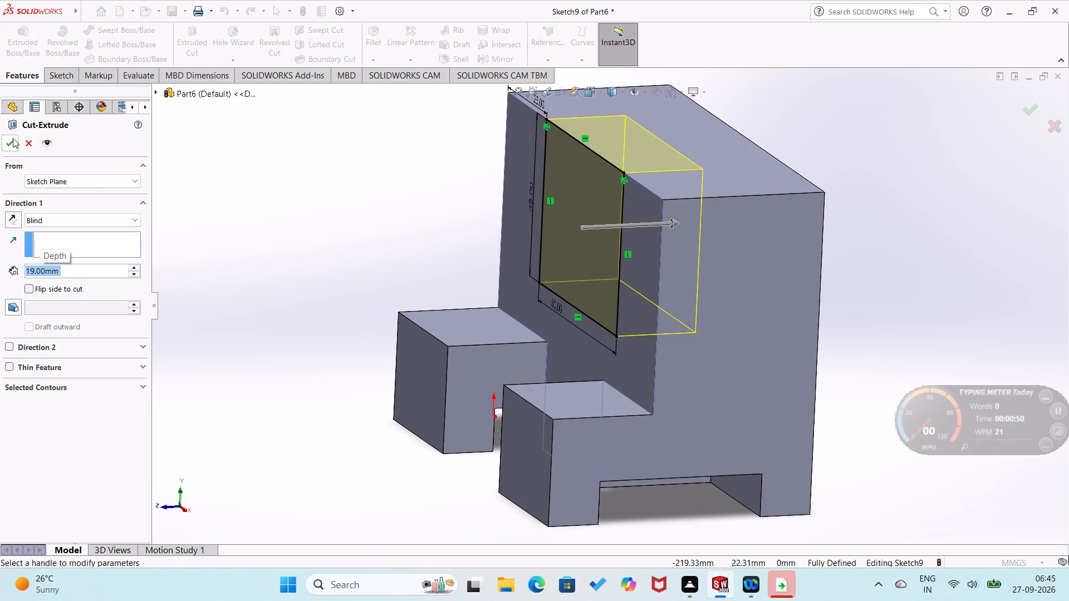
{"action": "left_click", "coordinate": [13, 138]}
{"action": "left_click", "coordinate": [241, 246]}
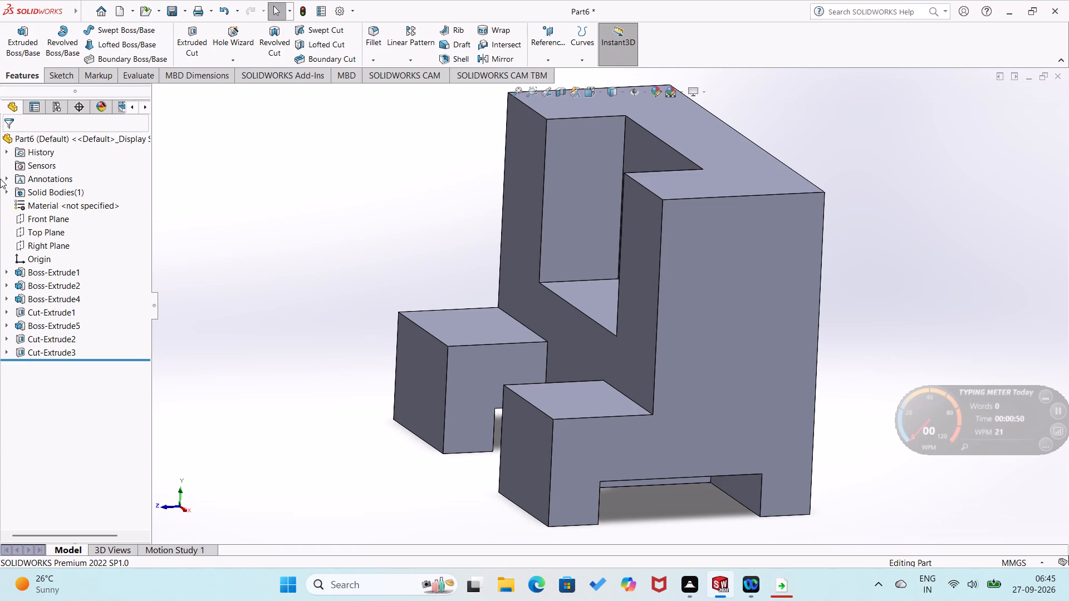
Show the part in isometric view and close the document without saving it.
{"action": "key", "text": "ctrl+7"}
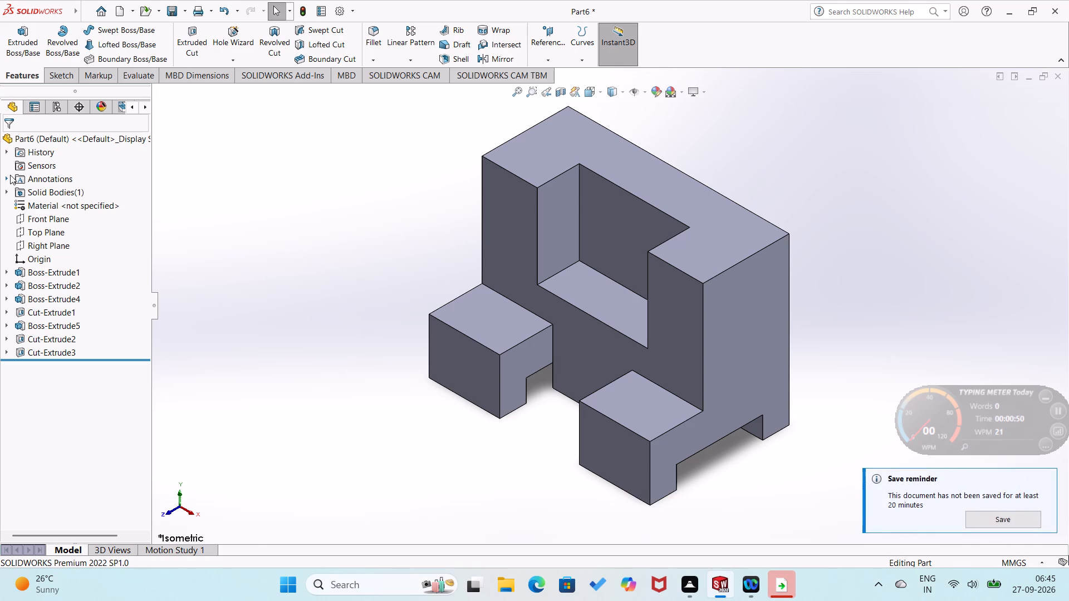
{"action": "left_click", "coordinate": [234, 240]}
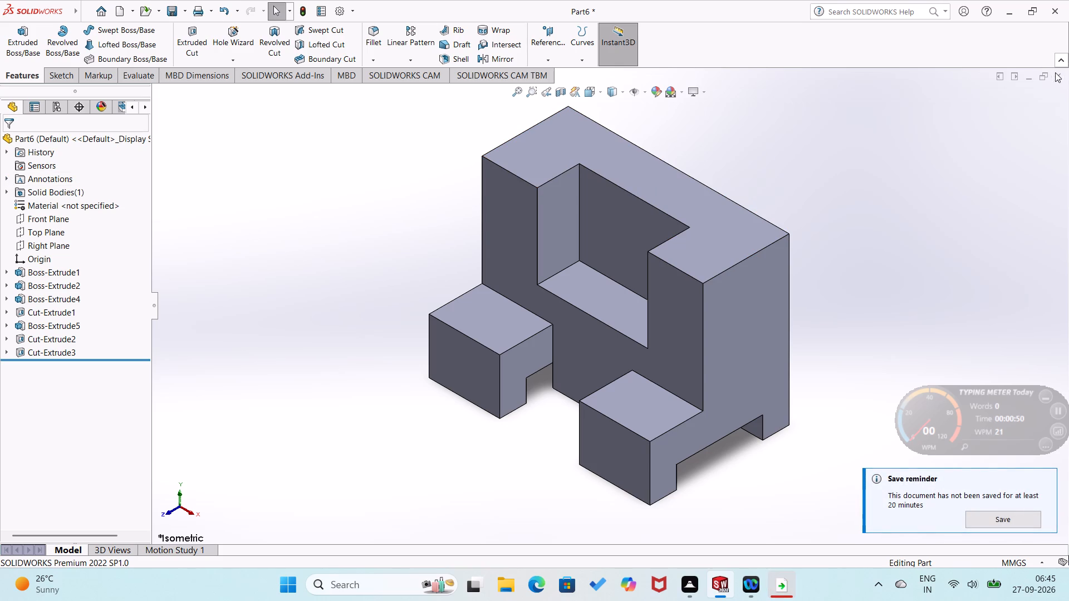
{"action": "left_click", "coordinate": [1055, 75]}
{"action": "left_click", "coordinate": [558, 304]}
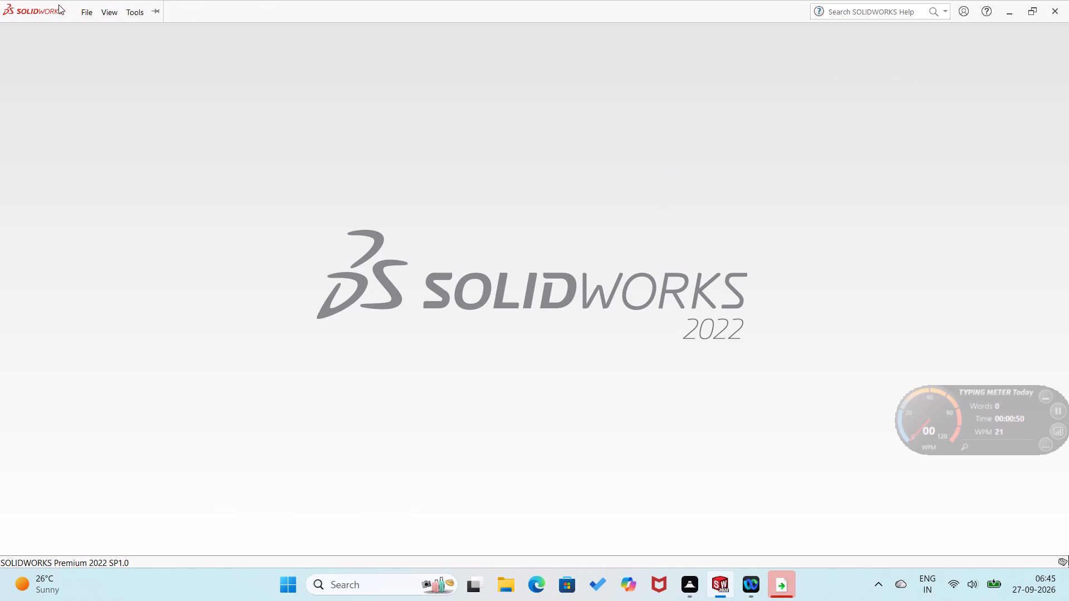
Create a new part document.
{"action": "left_click", "coordinate": [33, 97]}
{"action": "left_click", "coordinate": [99, 4]}
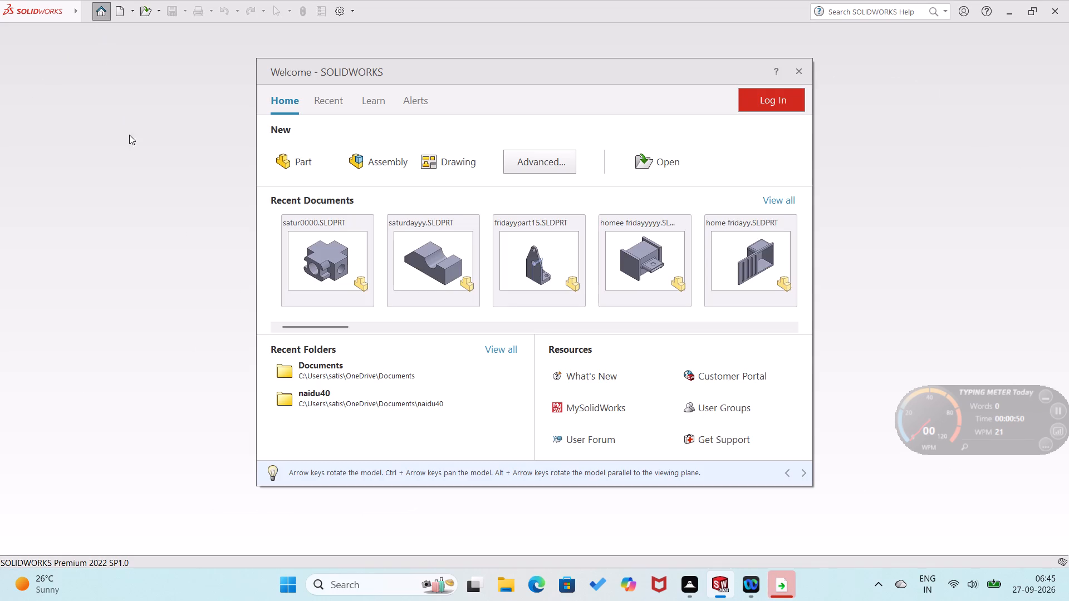
{"action": "left_click", "coordinate": [292, 167]}
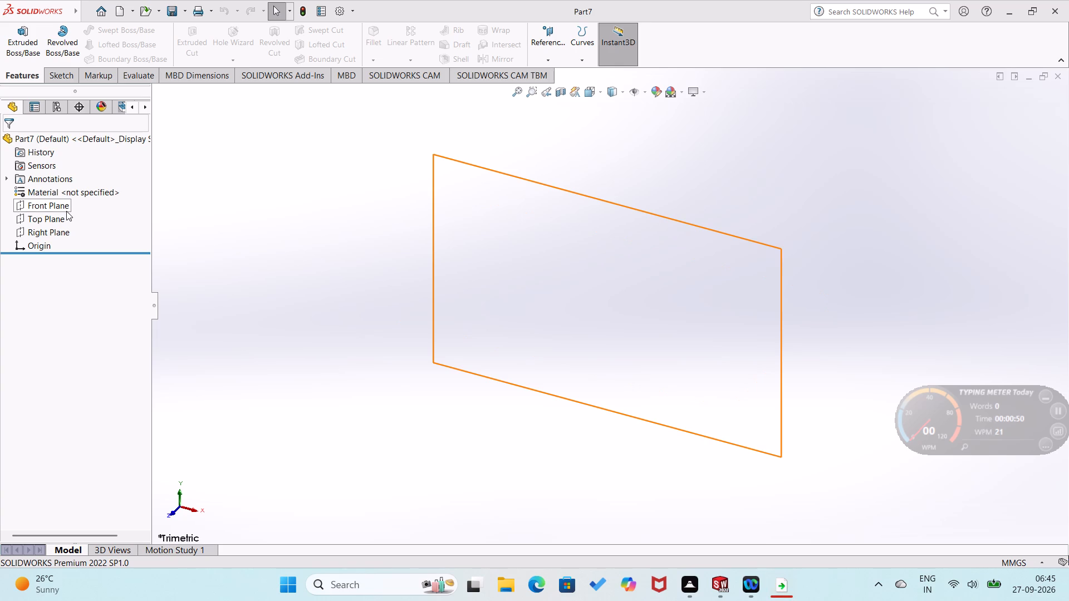
Sketch a closed rectangle of lines on the Top Plane, starting at the origin, about 109 mm wide and 63 mm high.
{"action": "left_click", "coordinate": [66, 211]}
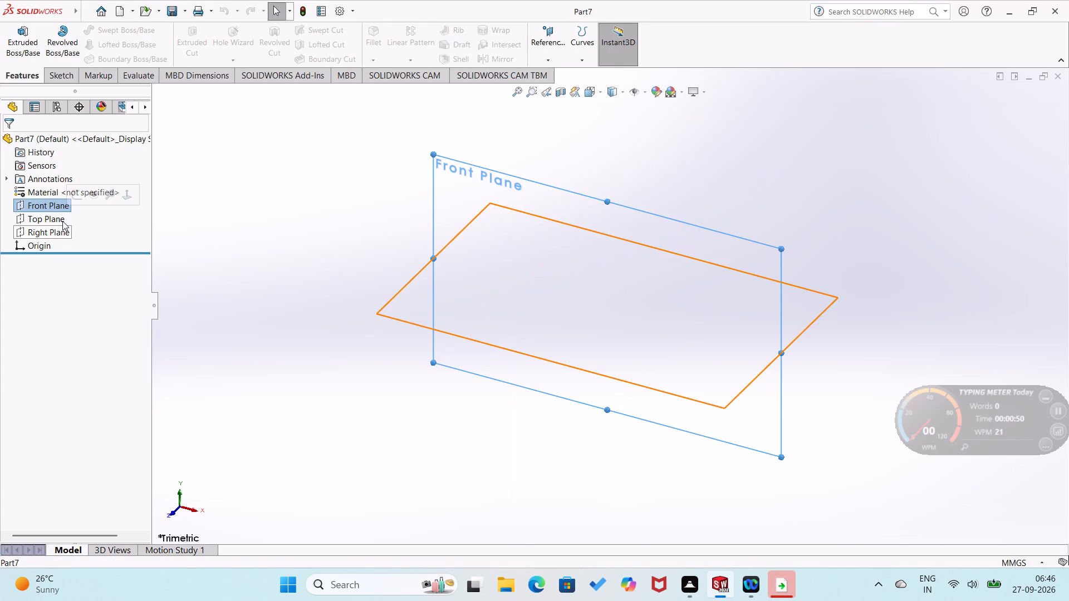
{"action": "left_click", "coordinate": [62, 221]}
{"action": "left_click", "coordinate": [73, 205]}
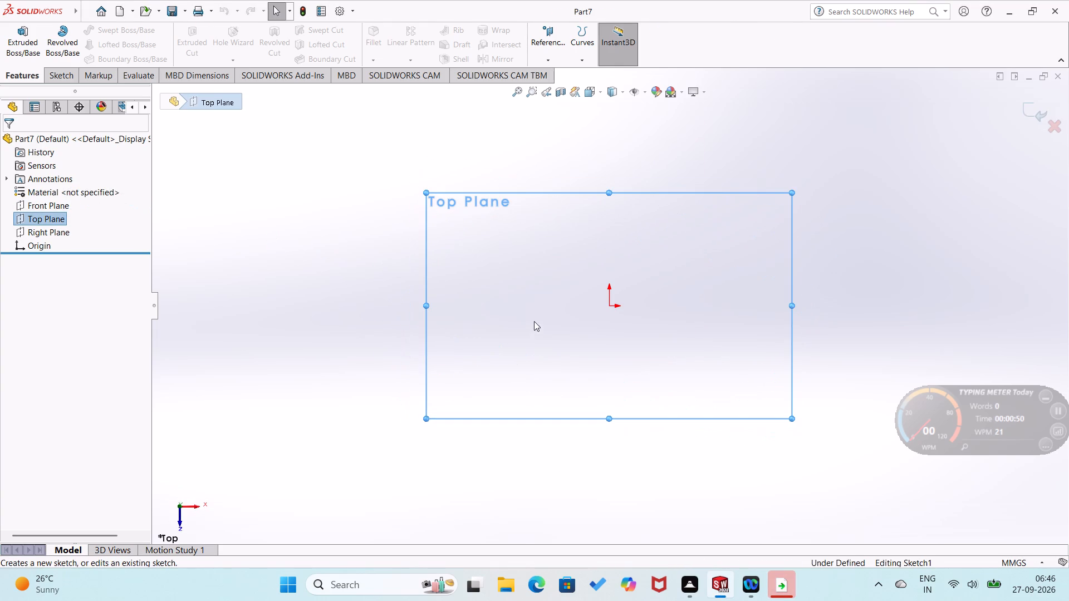
{"action": "right_click_drag", "start_coordinate": [501, 344], "coordinate": [362, 370]}
{"action": "left_click", "coordinate": [610, 304]}
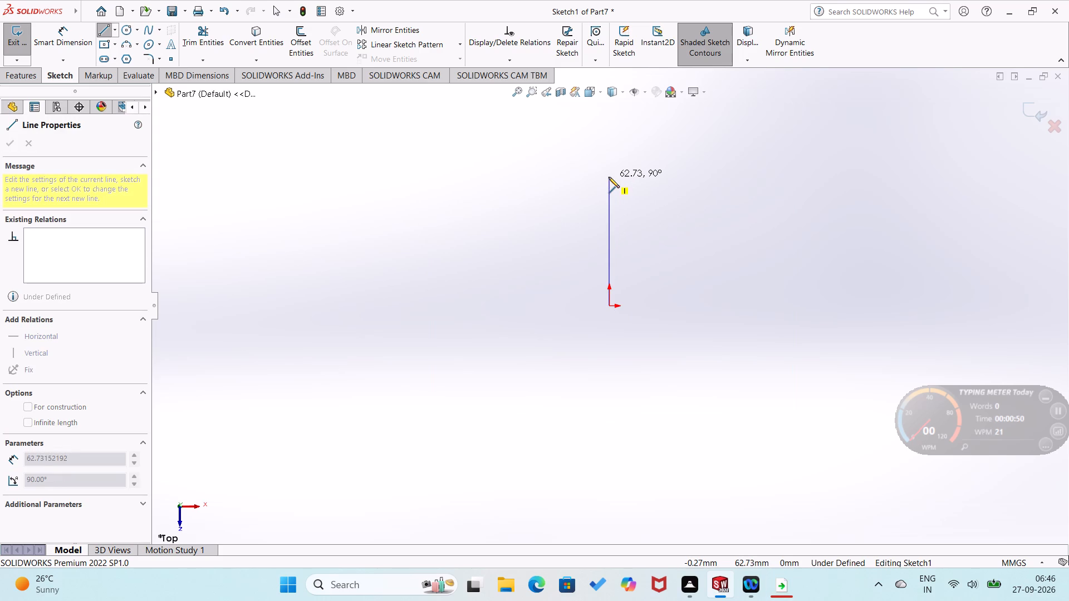
{"action": "left_click", "coordinate": [609, 177]}
{"action": "left_click", "coordinate": [833, 175]}
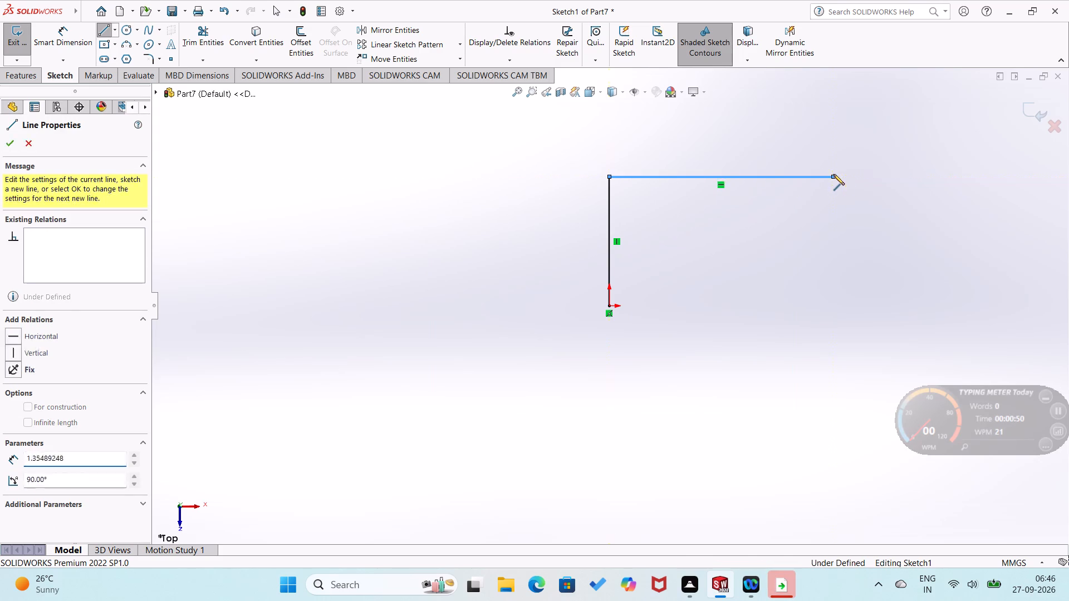
{"action": "left_click", "coordinate": [833, 308]}
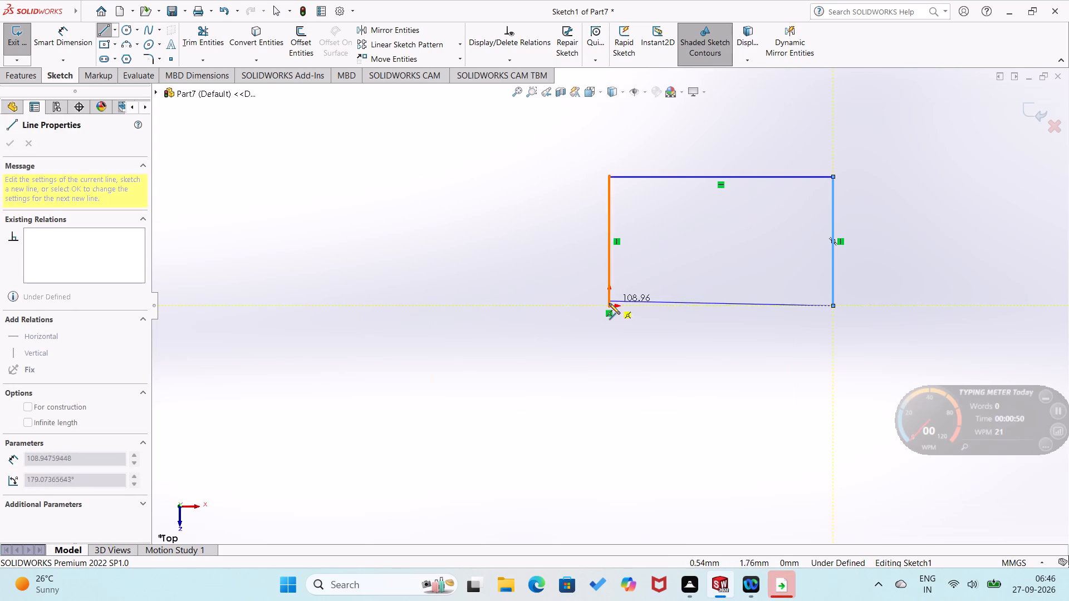
{"action": "left_click", "coordinate": [609, 303]}
Dimension the rectangle's vertical side through the origin to 42 mm.
{"action": "right_click_drag", "start_coordinate": [543, 364], "coordinate": [585, 239]}
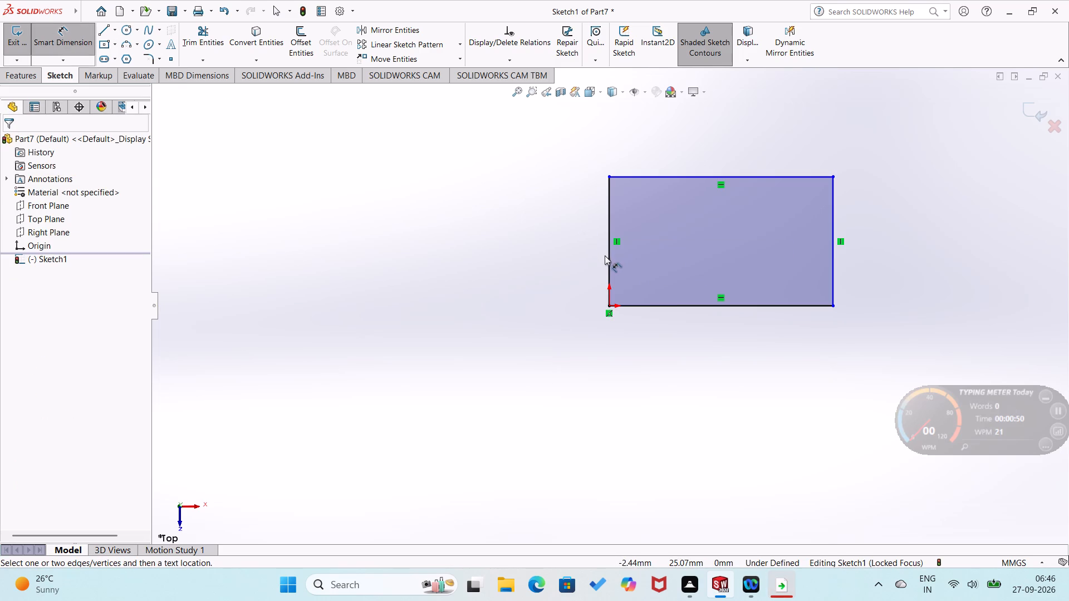
{"action": "left_click_drag", "start_coordinate": [607, 256], "coordinate": [606, 261]}
{"action": "left_click", "coordinate": [575, 273]}
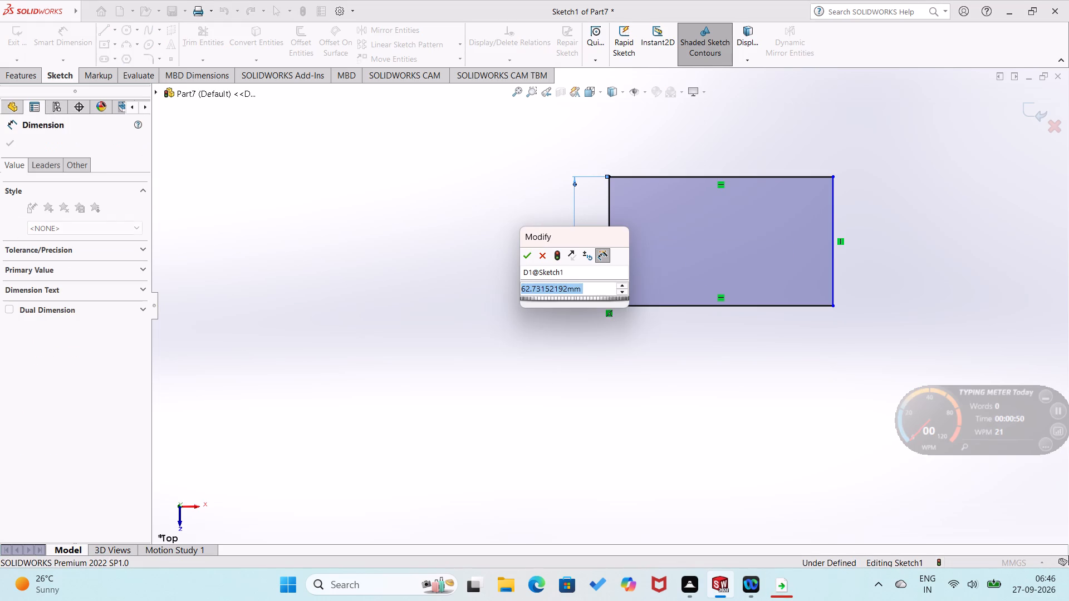
{"action": "type", "text": "42"}
{"action": "key", "text": "Return"}
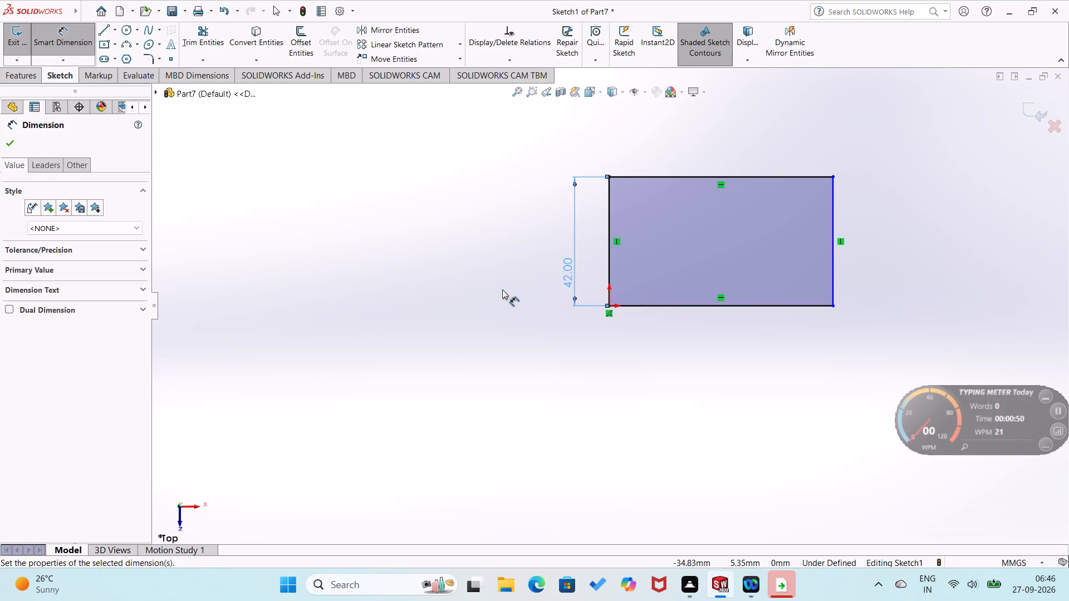
{"action": "left_click", "coordinate": [502, 289]}
Dimension the rectangle's lower horizontal side to 62 mm.
{"action": "left_click", "coordinate": [743, 307]}
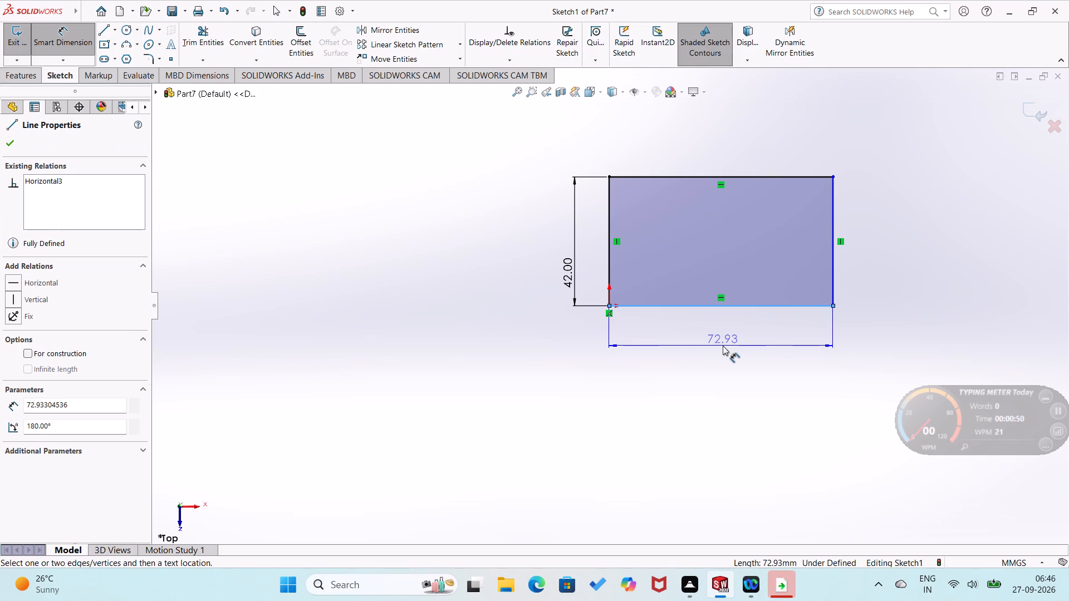
{"action": "left_click", "coordinate": [723, 346]}
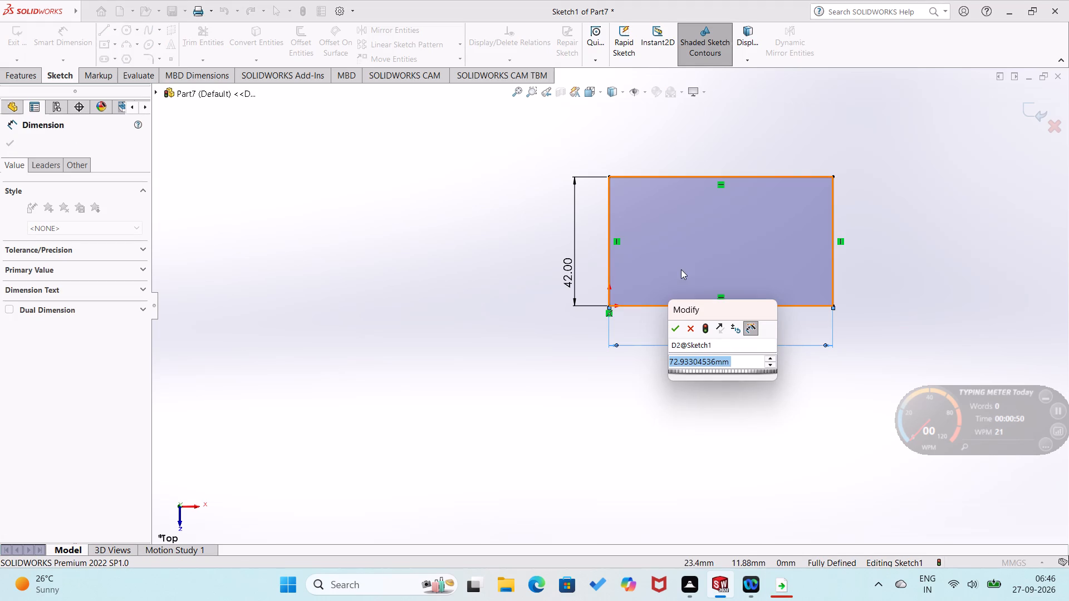
{"action": "type", "text": "62"}
{"action": "key", "text": "Return"}
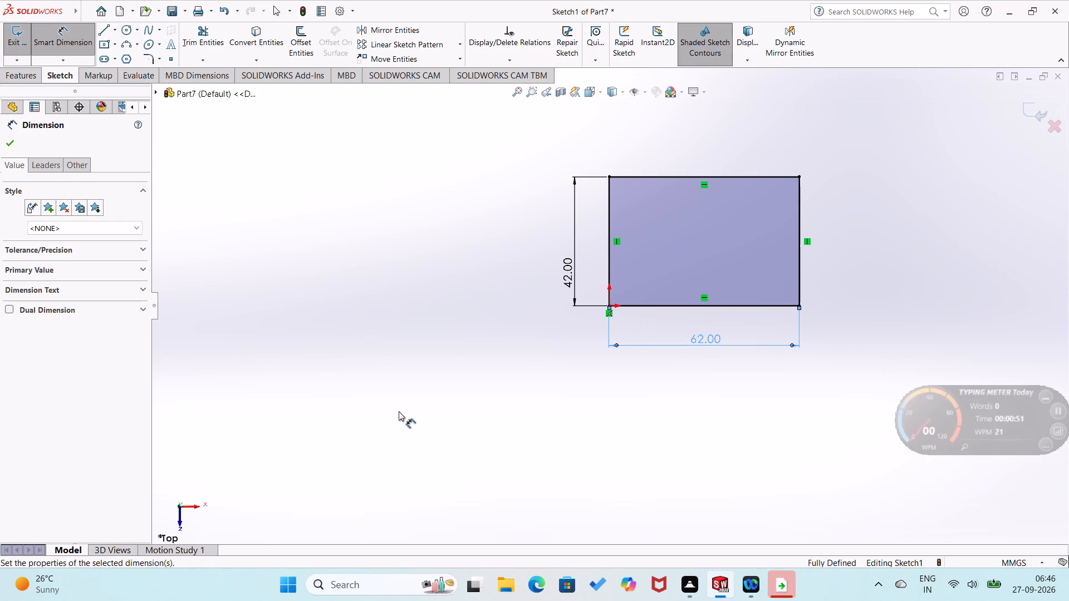
{"action": "left_click", "coordinate": [399, 411]}
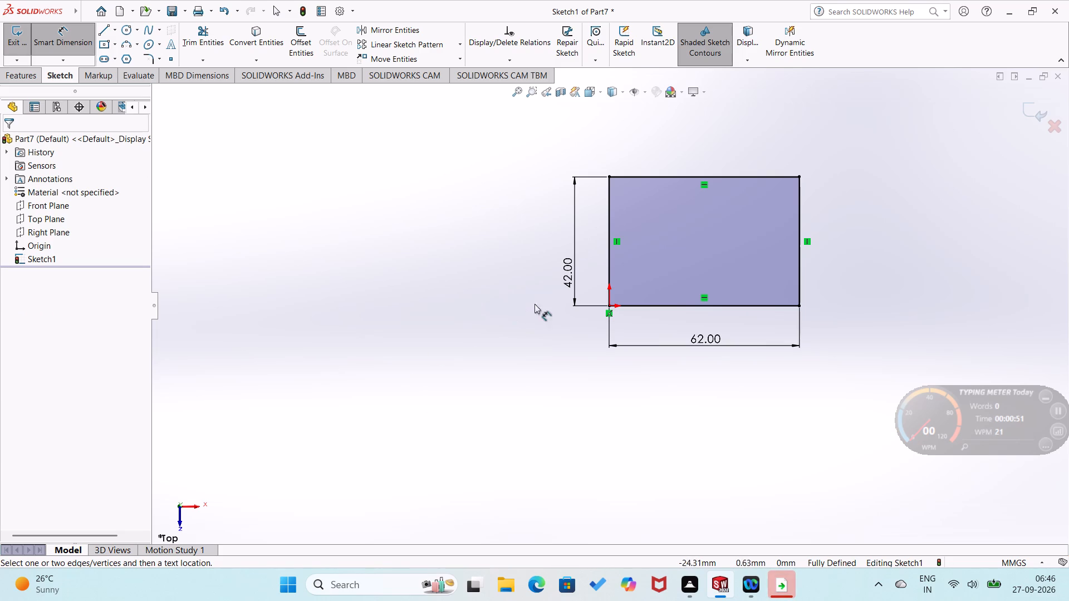
Set the rectangle's vertical side dimension to 50 mm.
{"action": "triple_click", "coordinate": [569, 268]}
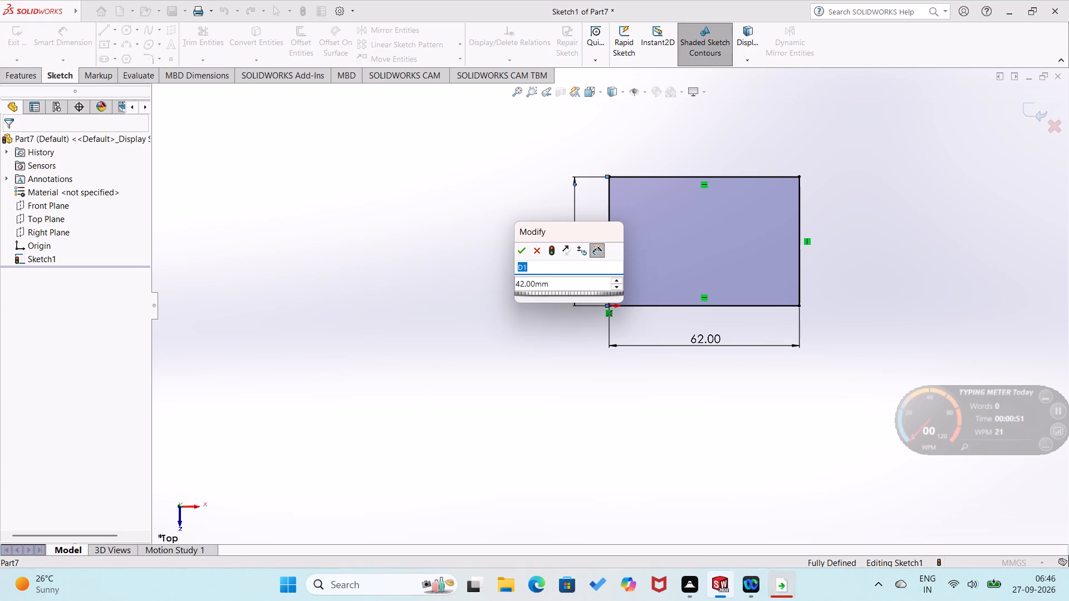
{"action": "left_click", "coordinate": [538, 252]}
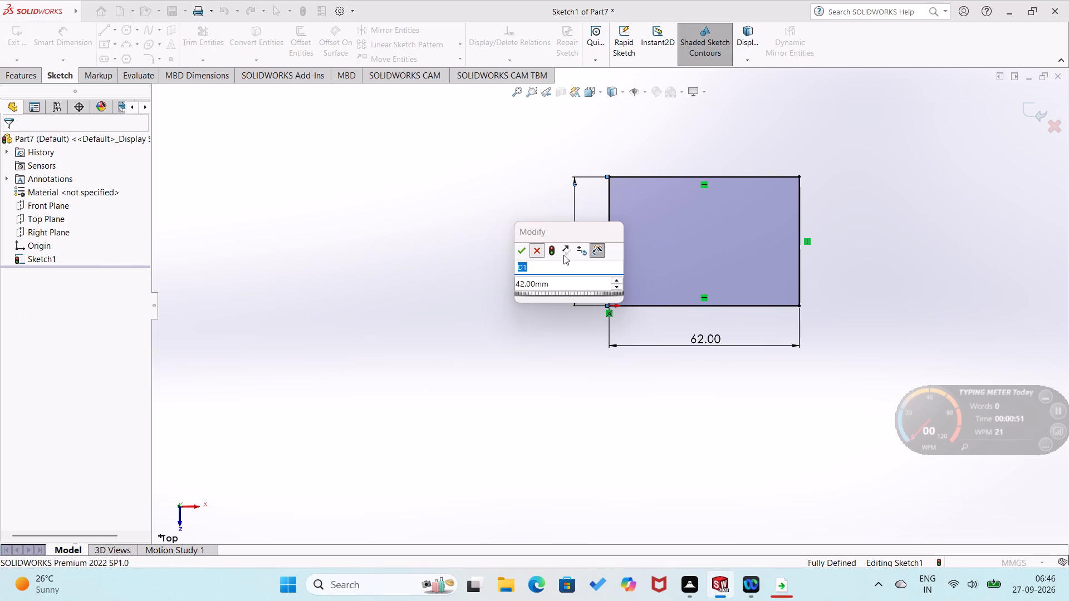
{"action": "double_click", "coordinate": [570, 264]}
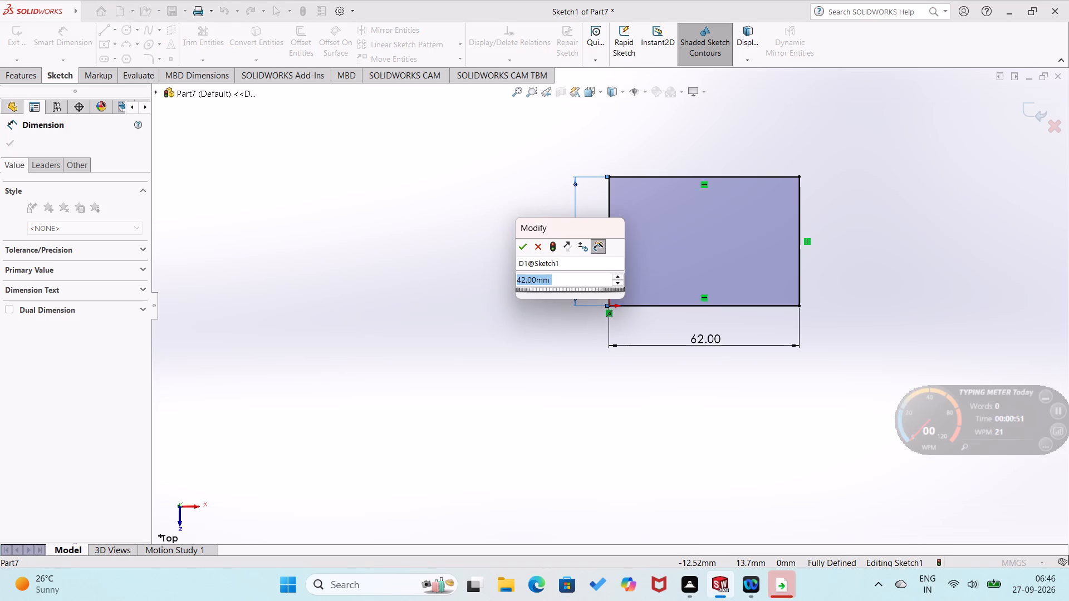
{"action": "type", "text": "52"}
{"action": "key", "text": "0"}
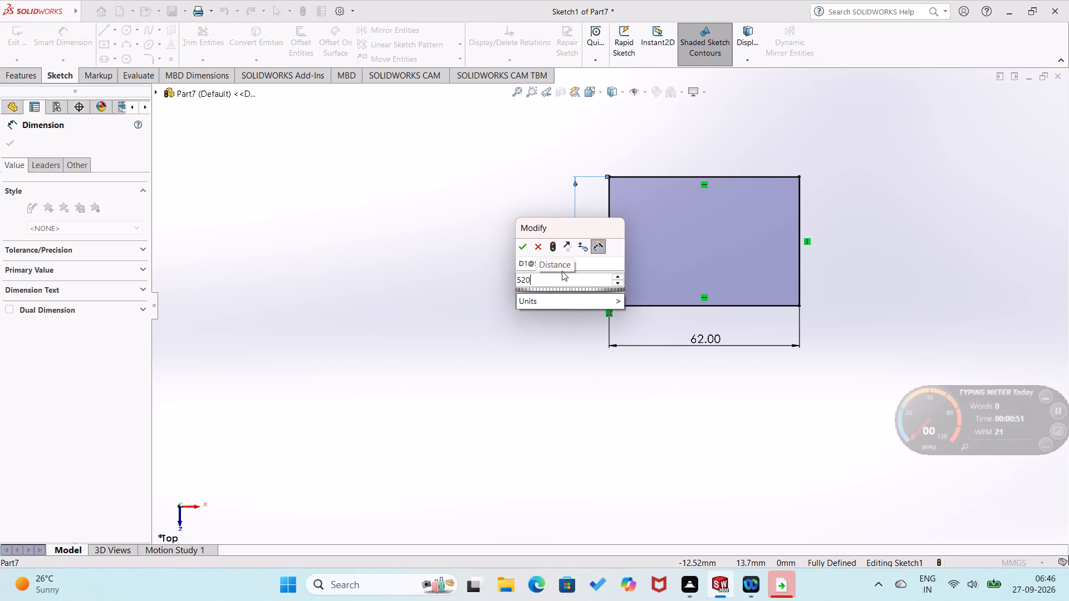
{"action": "key", "text": "BackSpace"}
{"action": "key", "text": "0"}
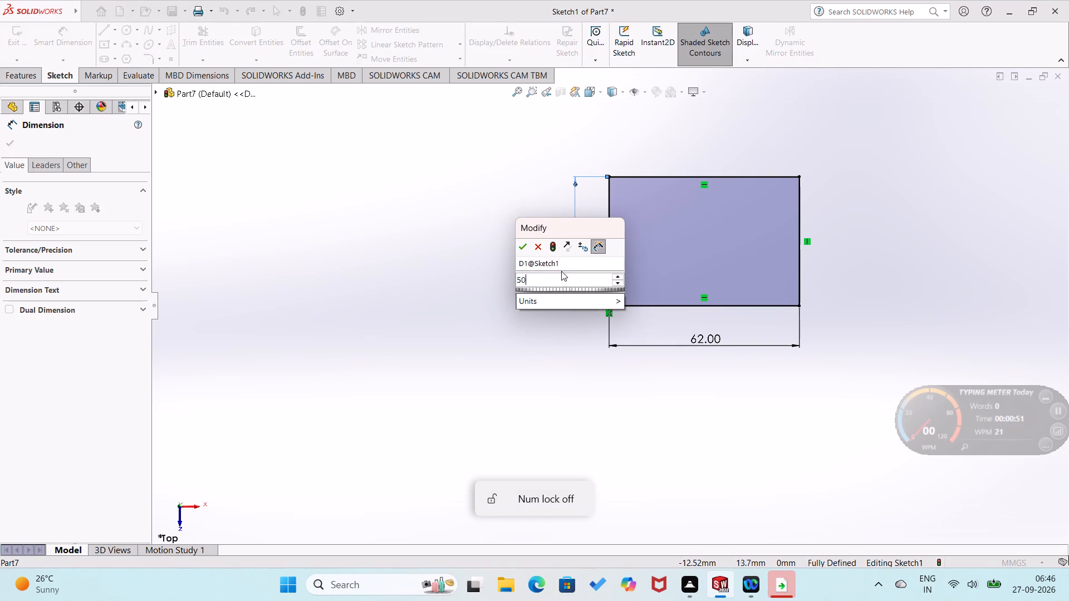
{"action": "key", "text": "Return"}
{"action": "left_click", "coordinate": [536, 261]}
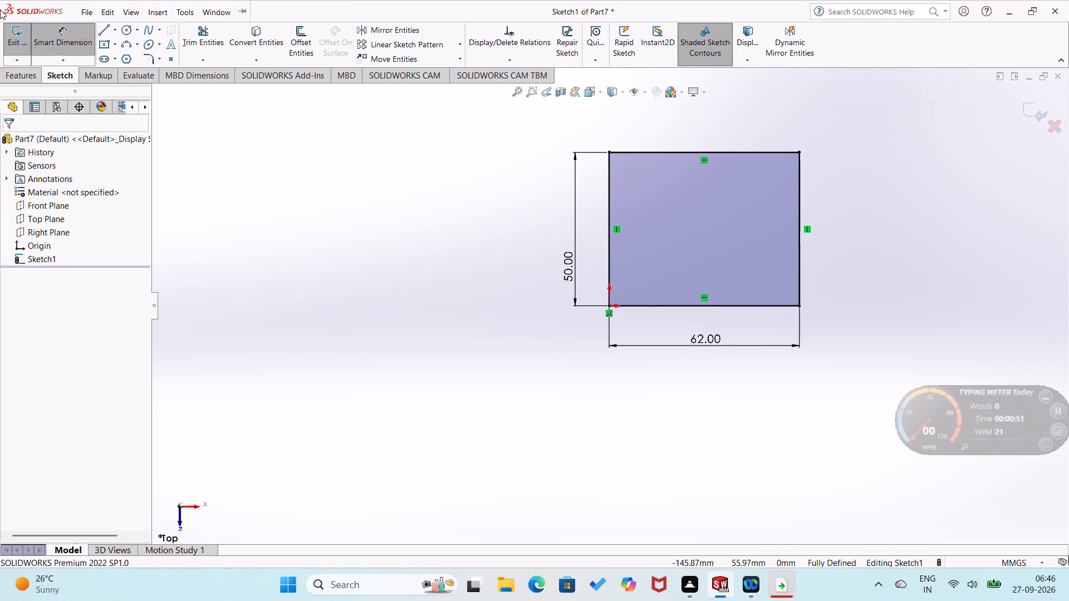
Extrude the rectangle as a blind boss 42 mm deep.
{"action": "left_click", "coordinate": [23, 77]}
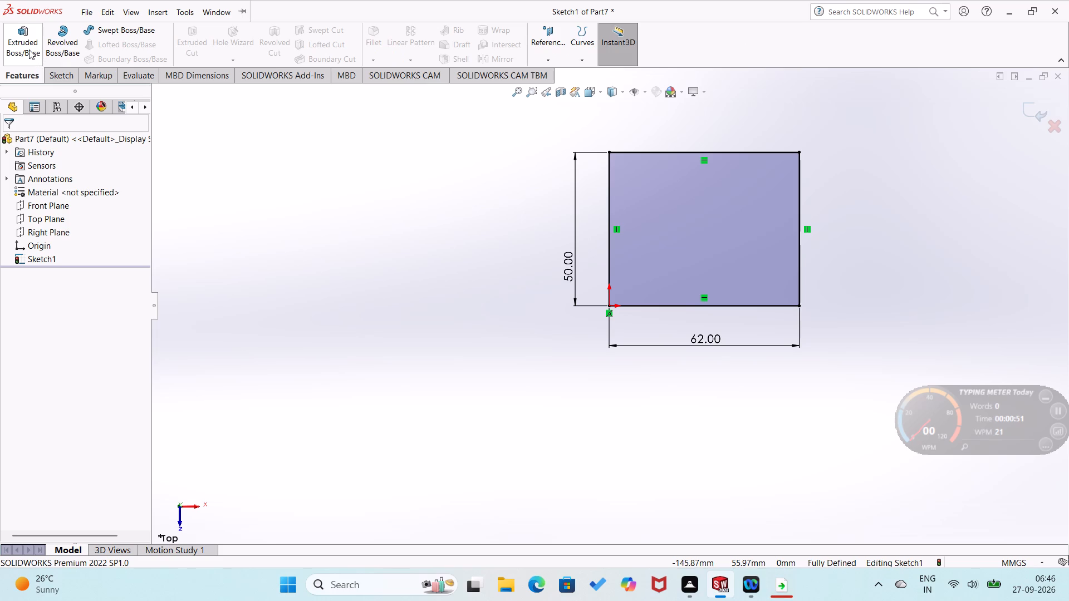
{"action": "left_click", "coordinate": [29, 50]}
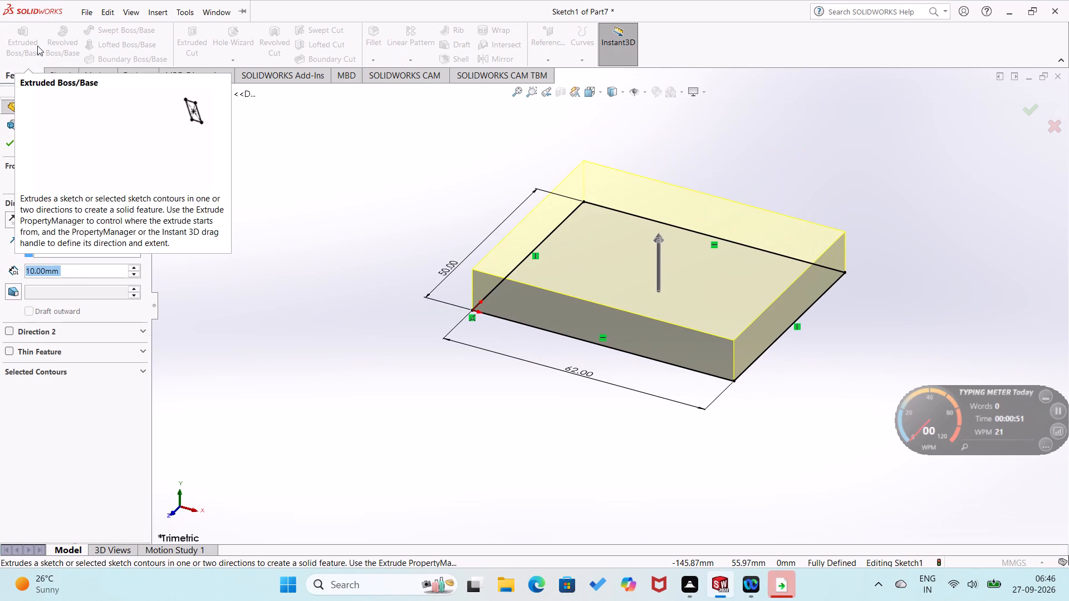
{"action": "type", "text": "42"}
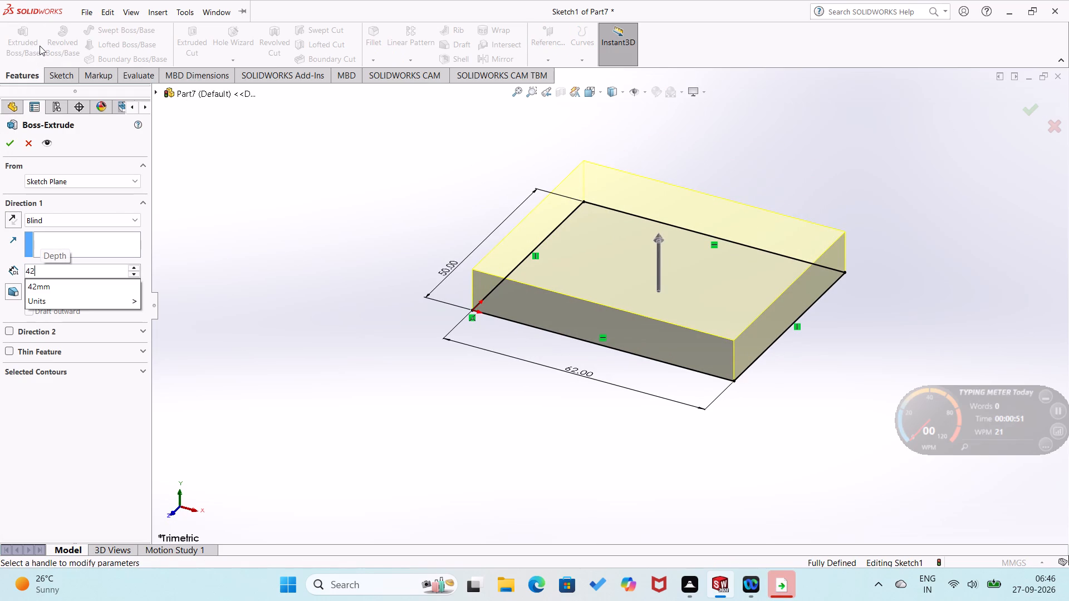
{"action": "key", "text": "Return"}
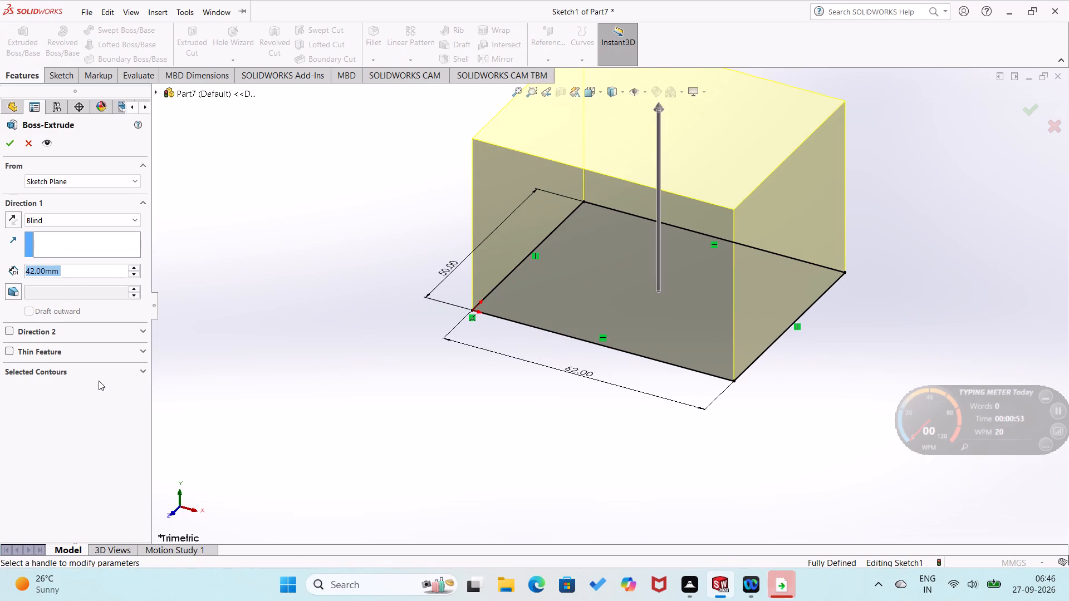
{"action": "left_click", "coordinate": [7, 140]}
{"action": "left_click", "coordinate": [264, 280]}
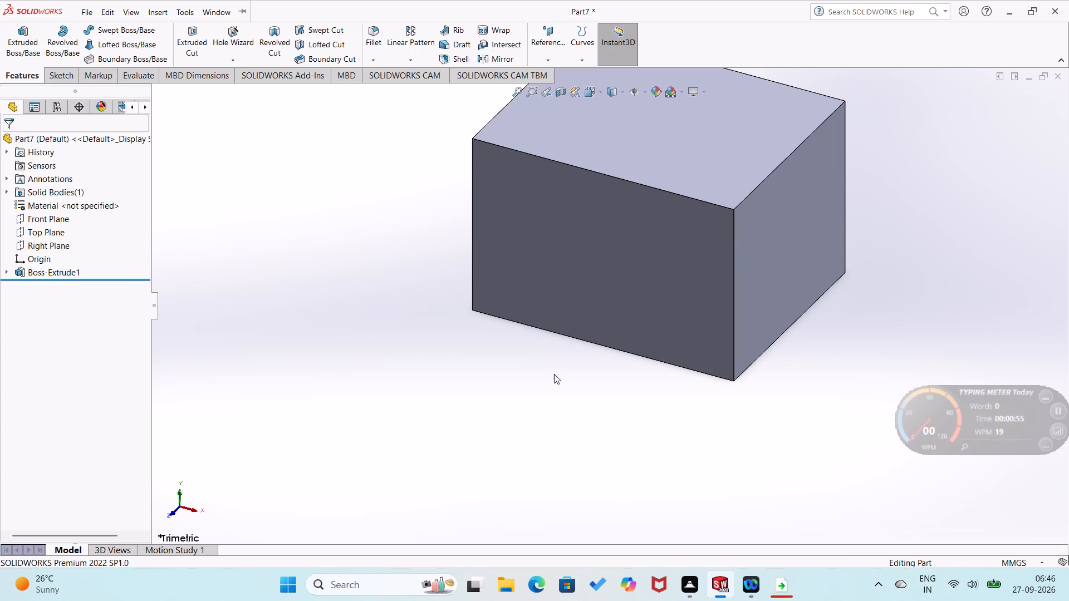
Sketch a closed rectangle of lines on the block's front face, along its bottom edge, about 10 mm high and starting about 14 mm from the origin.
{"action": "right_click", "coordinate": [636, 290]}
{"action": "left_click", "coordinate": [668, 275]}
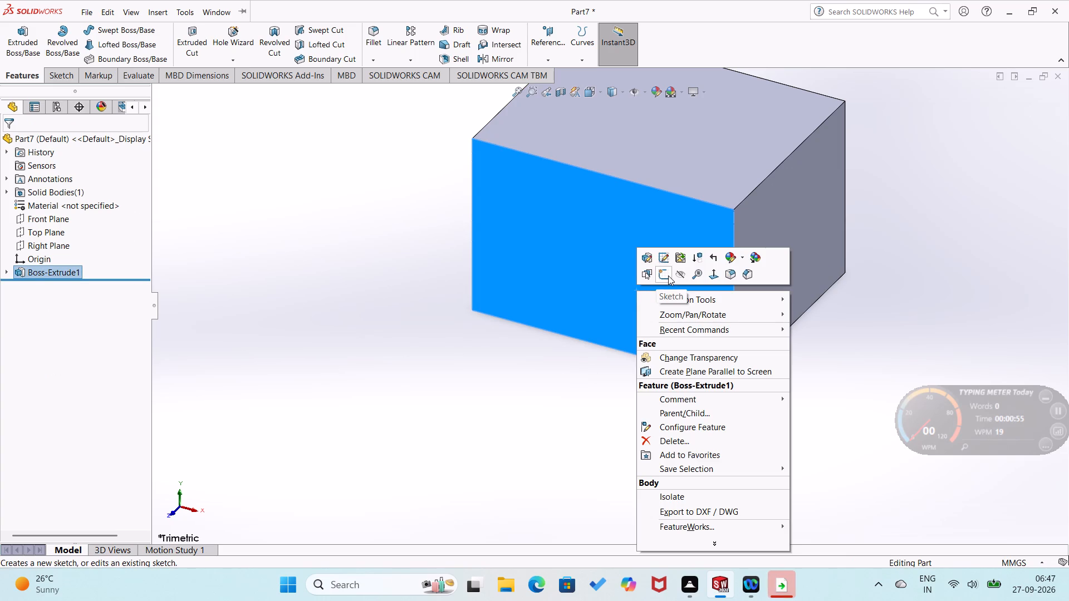
{"action": "left_click", "coordinate": [291, 353]}
{"action": "right_click_drag", "start_coordinate": [308, 343], "coordinate": [269, 370]}
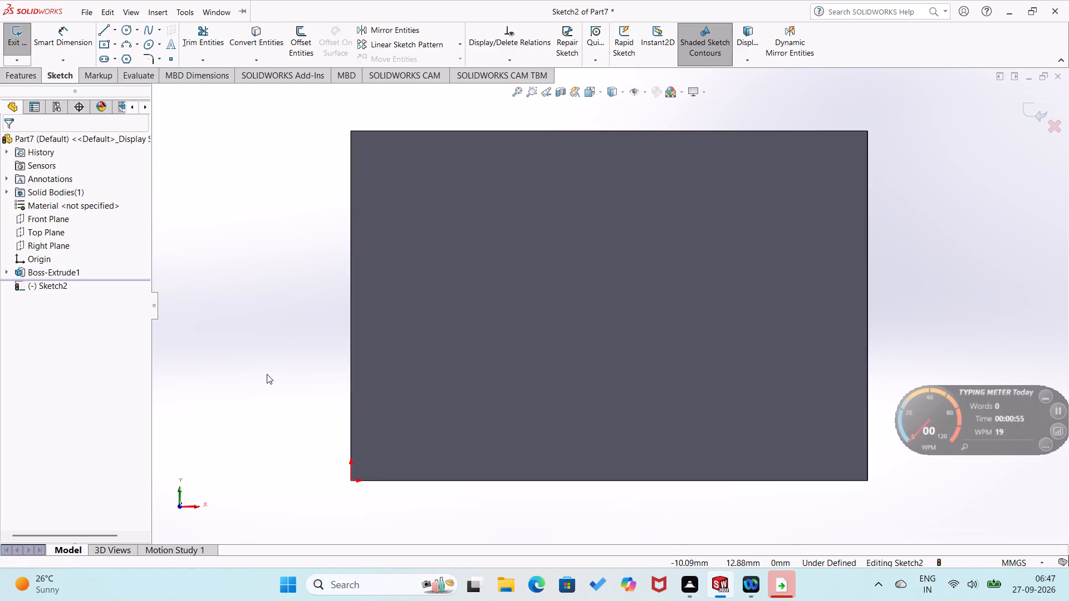
{"action": "right_click_drag", "start_coordinate": [317, 329], "coordinate": [233, 356]}
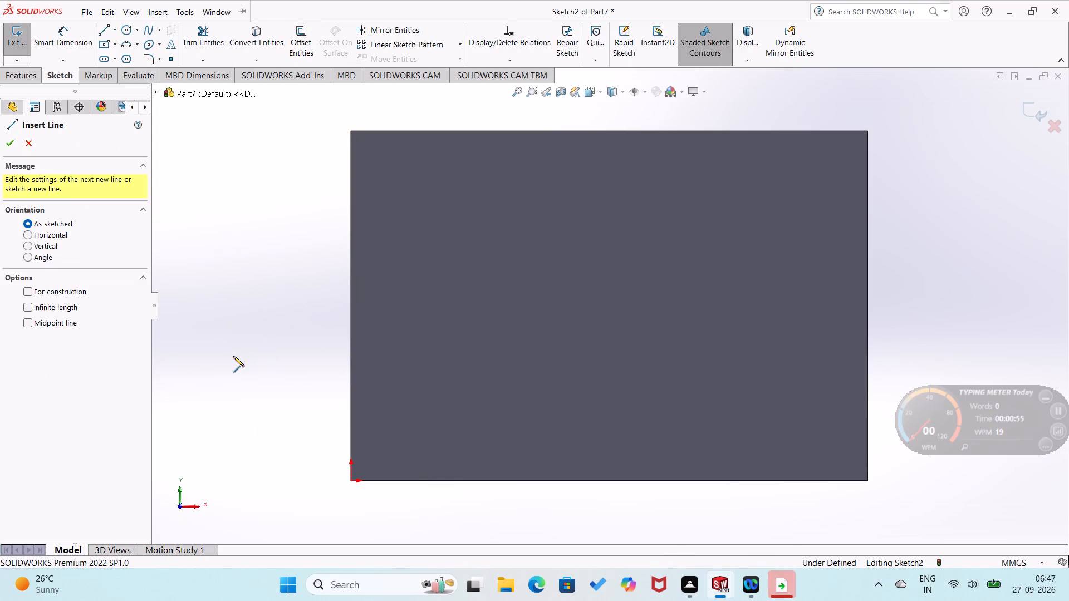
{"action": "left_click", "coordinate": [465, 480]}
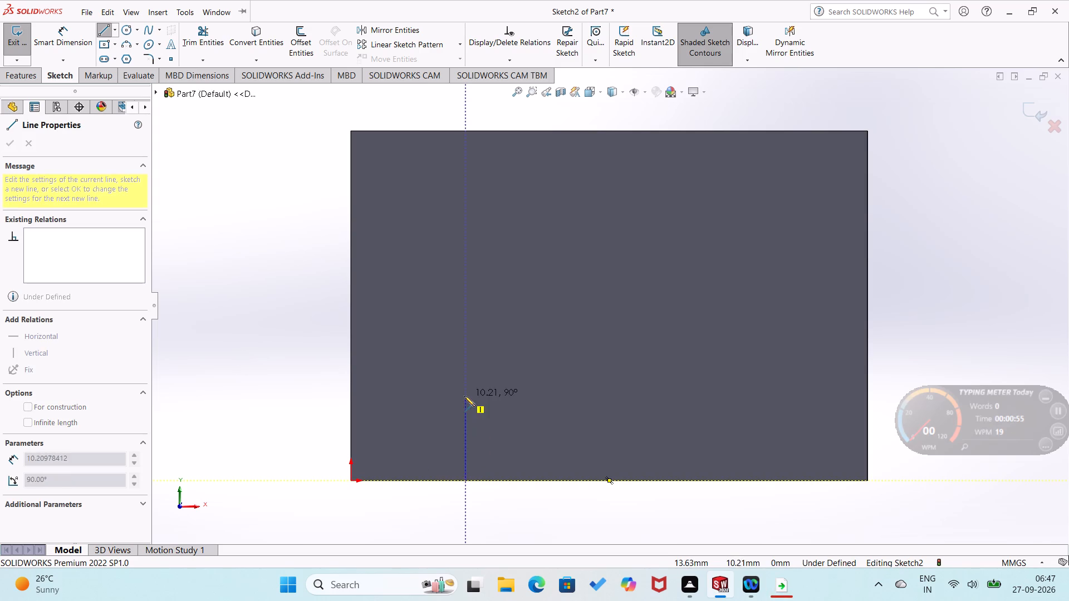
{"action": "left_click", "coordinate": [464, 396]}
{"action": "left_click", "coordinate": [686, 397]}
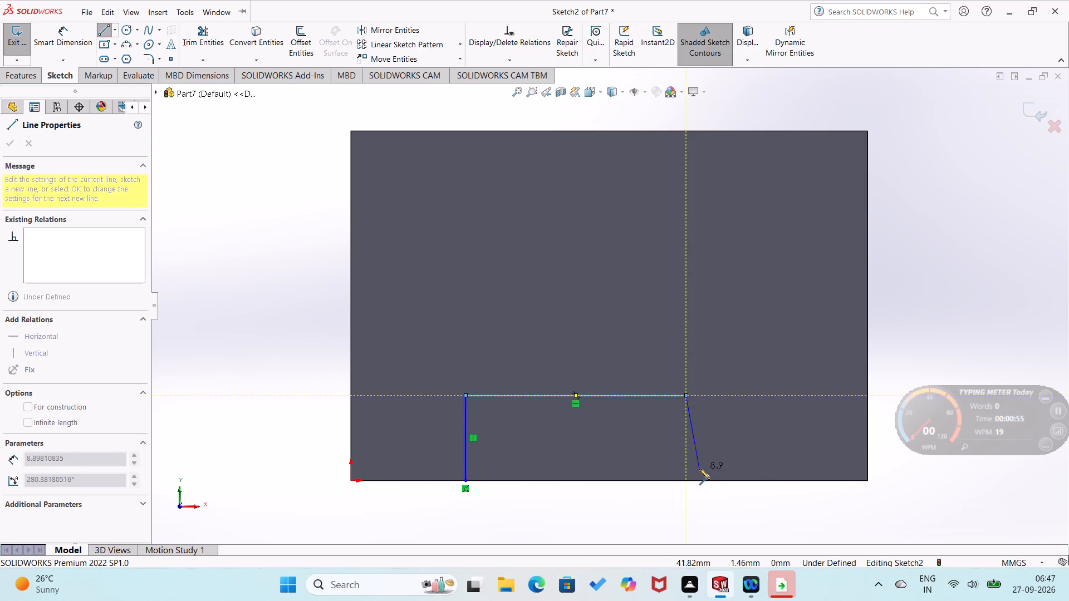
{"action": "left_click_drag", "start_coordinate": [683, 480], "coordinate": [678, 481]}
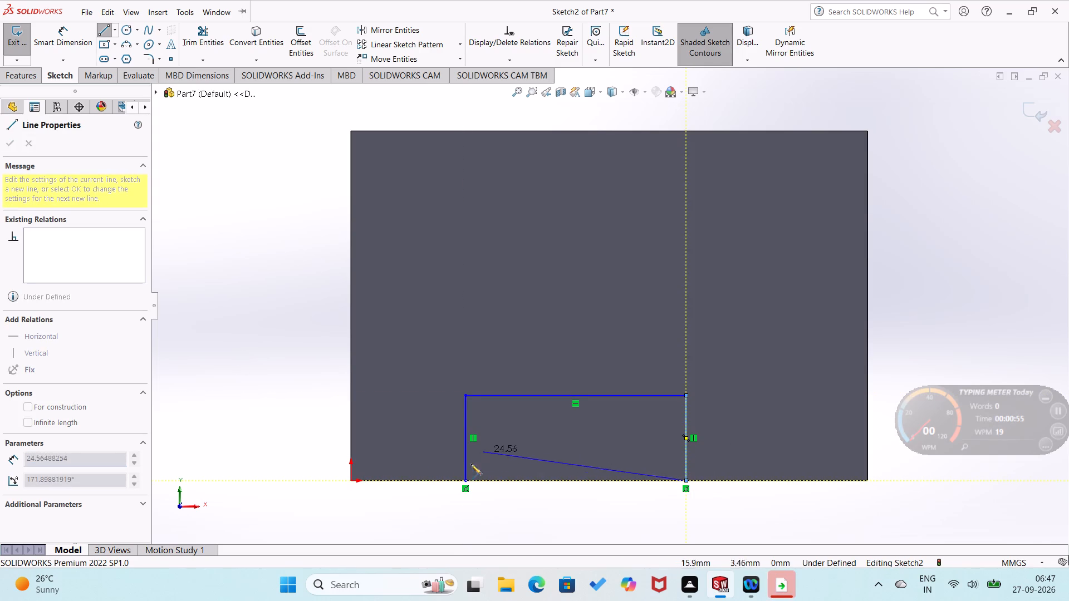
{"action": "left_click", "coordinate": [467, 481]}
Dimension the horizontal distance from the origin to the rectangle's nearest lower corner as 16 mm.
{"action": "right_click_drag", "start_coordinate": [473, 489], "coordinate": [504, 392]}
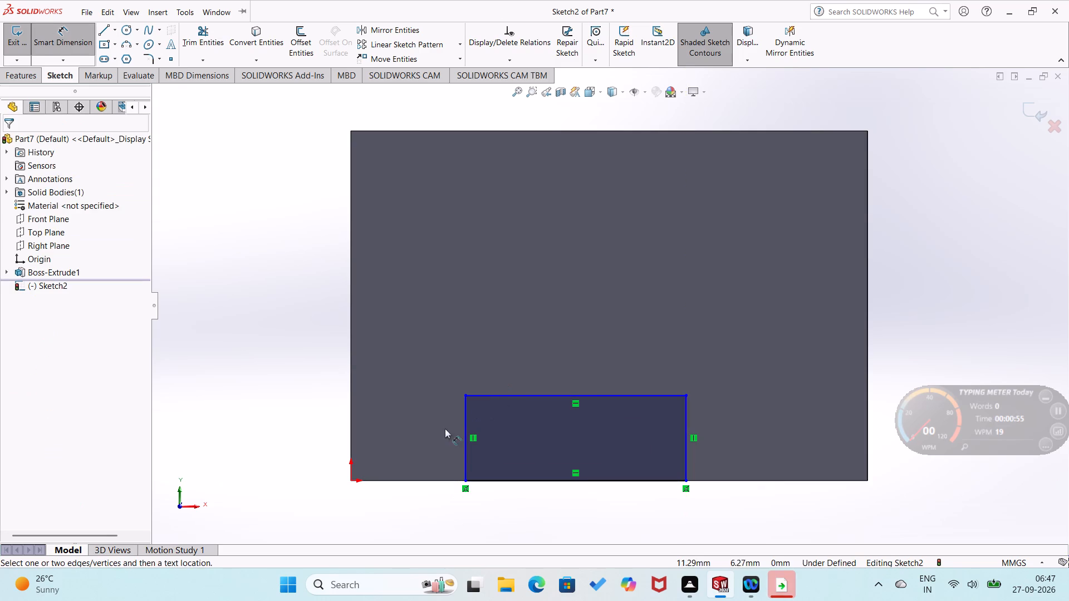
{"action": "left_click", "coordinate": [351, 479]}
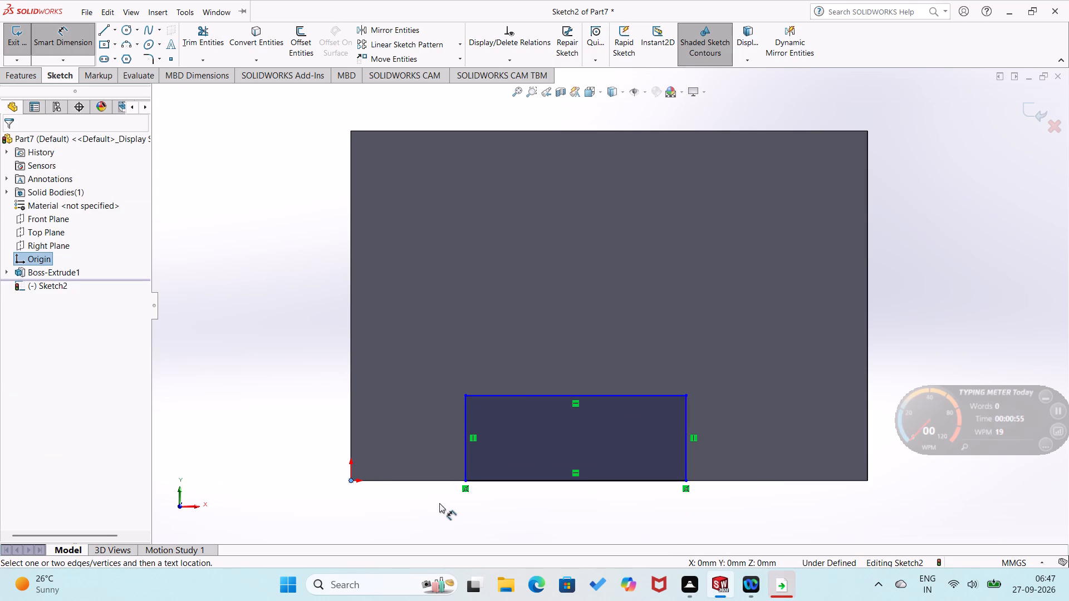
{"action": "left_click", "coordinate": [467, 480]}
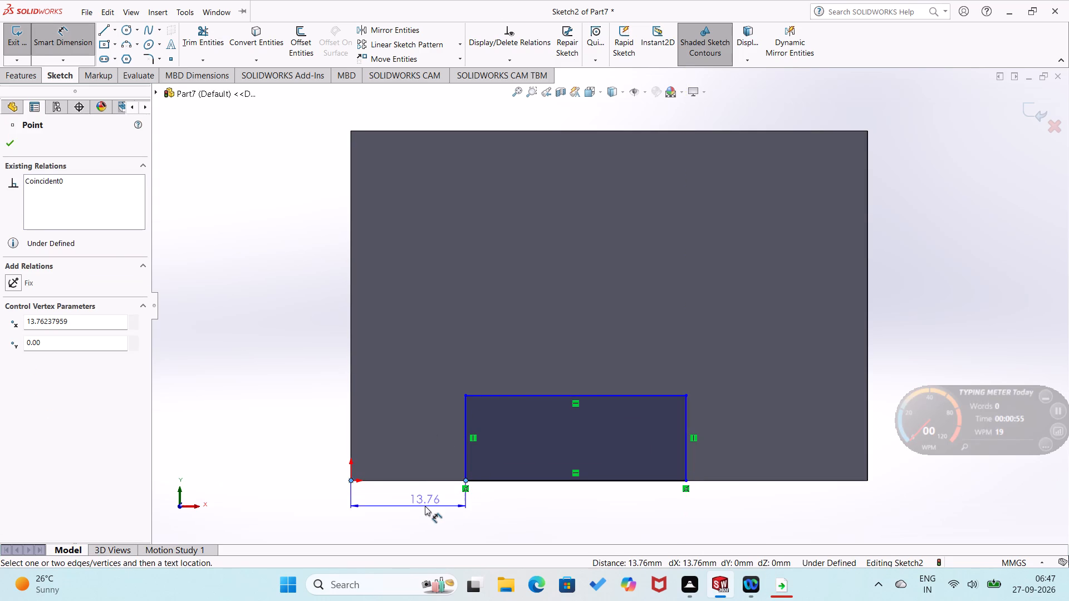
{"action": "left_click", "coordinate": [425, 506]}
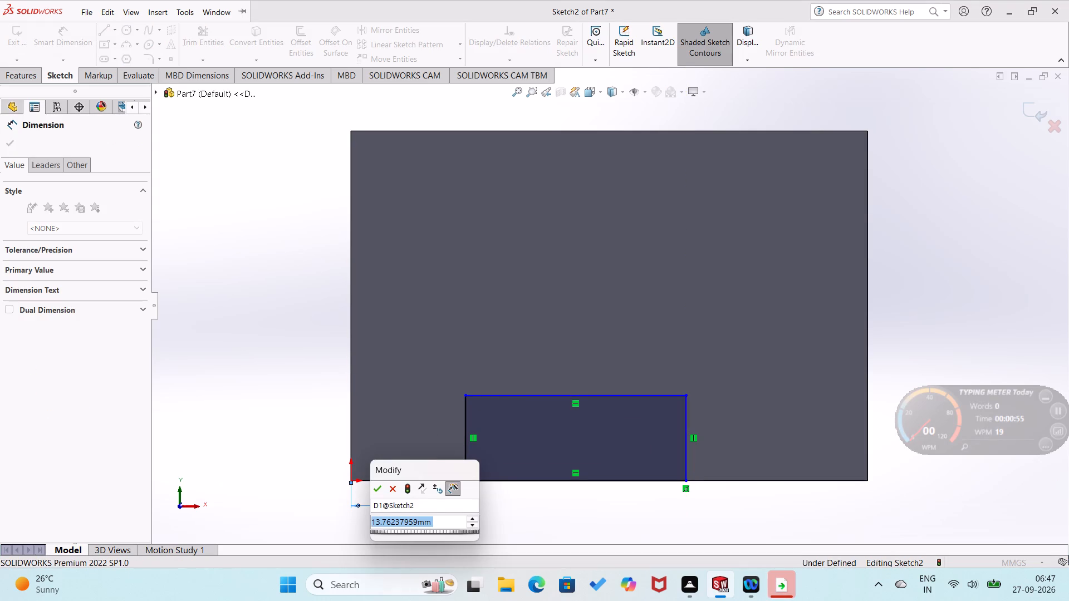
{"action": "type", "text": "16"}
{"action": "key", "text": "Return"}
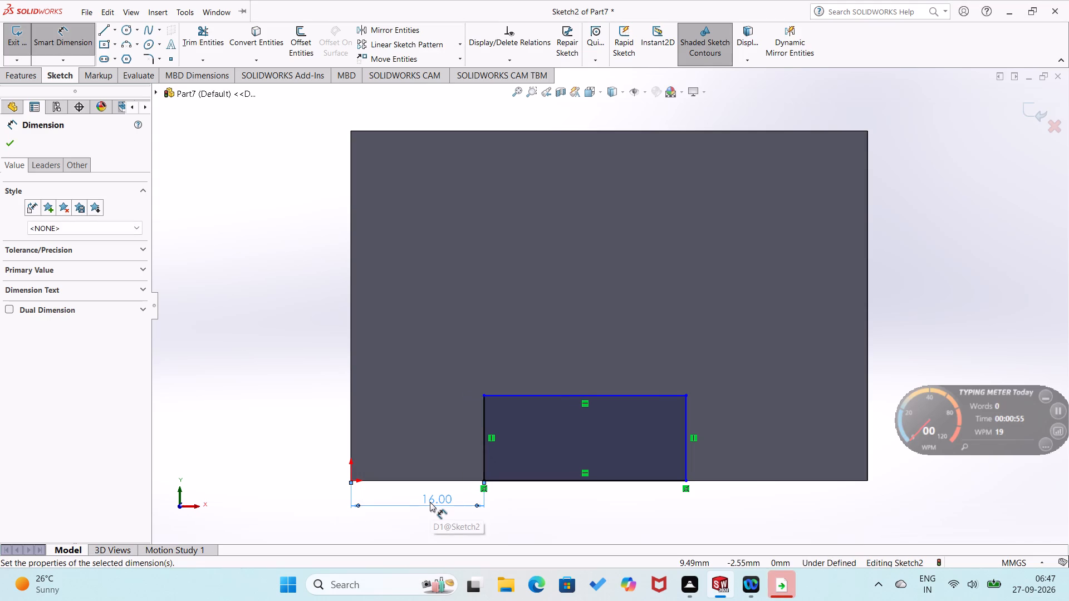
{"action": "left_click", "coordinate": [531, 500]}
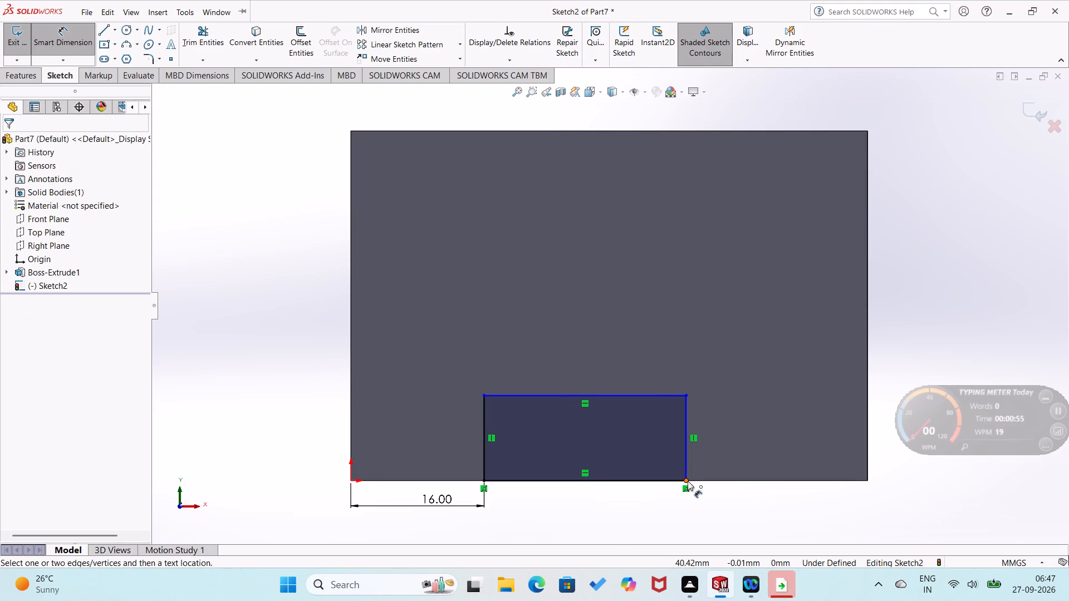
Dimension the rectangle's other lower corner 16 mm from the block's far vertical edge.
{"action": "left_click", "coordinate": [687, 481]}
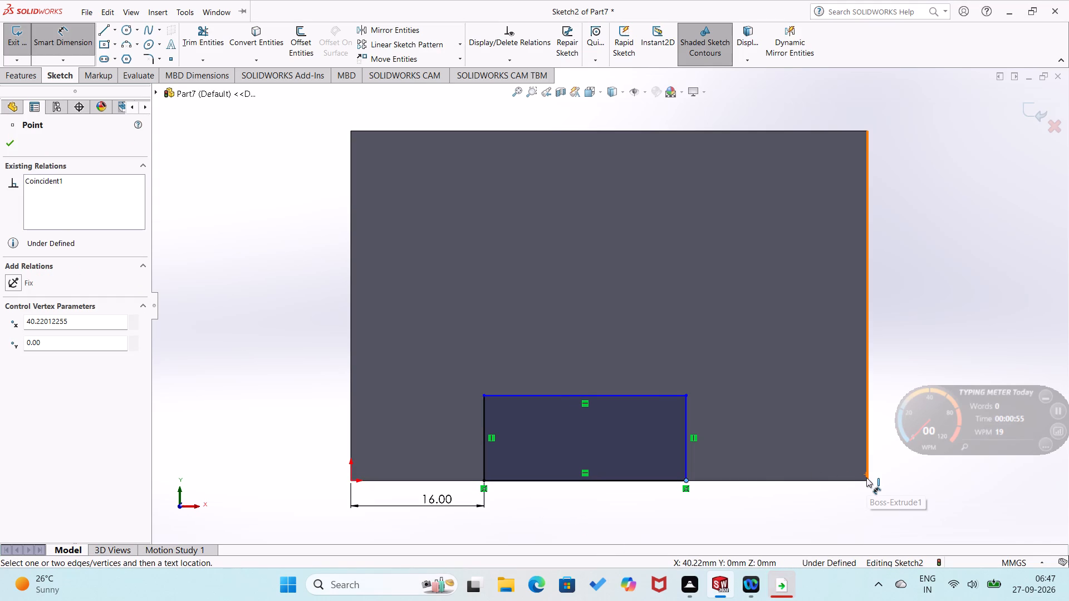
{"action": "left_click", "coordinate": [867, 479]}
{"action": "left_click", "coordinate": [830, 504]}
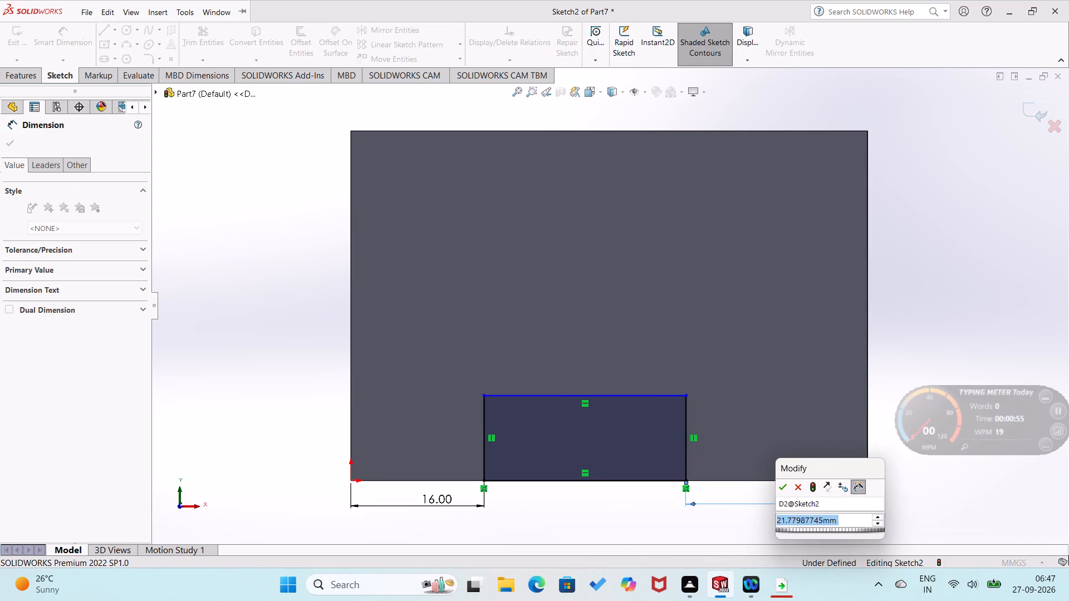
{"action": "type", "text": "16"}
{"action": "key", "text": "Return"}
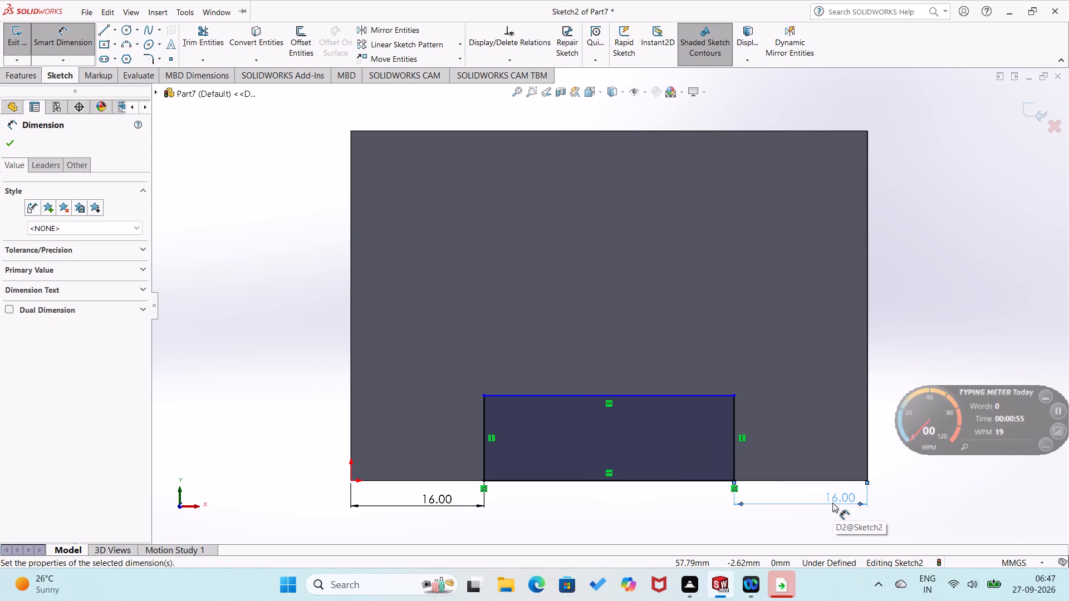
{"action": "left_click", "coordinate": [670, 508]}
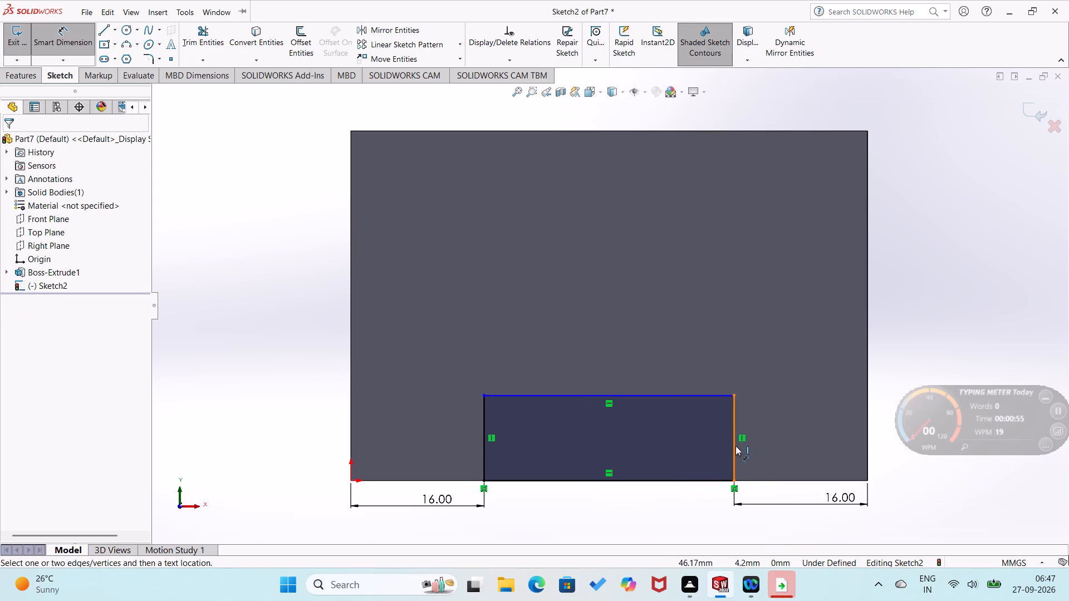
Dimension the rectangle's vertical side to 9 mm.
{"action": "left_click", "coordinate": [735, 446]}
{"action": "left_click", "coordinate": [764, 447]}
{"action": "key", "text": "9"}
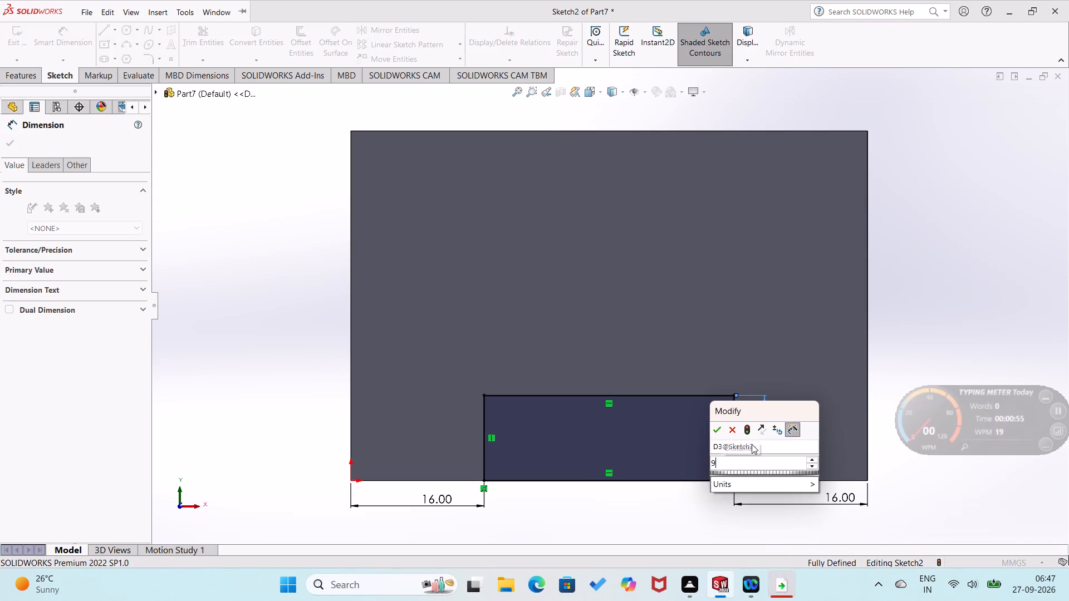
{"action": "key", "text": "Return"}
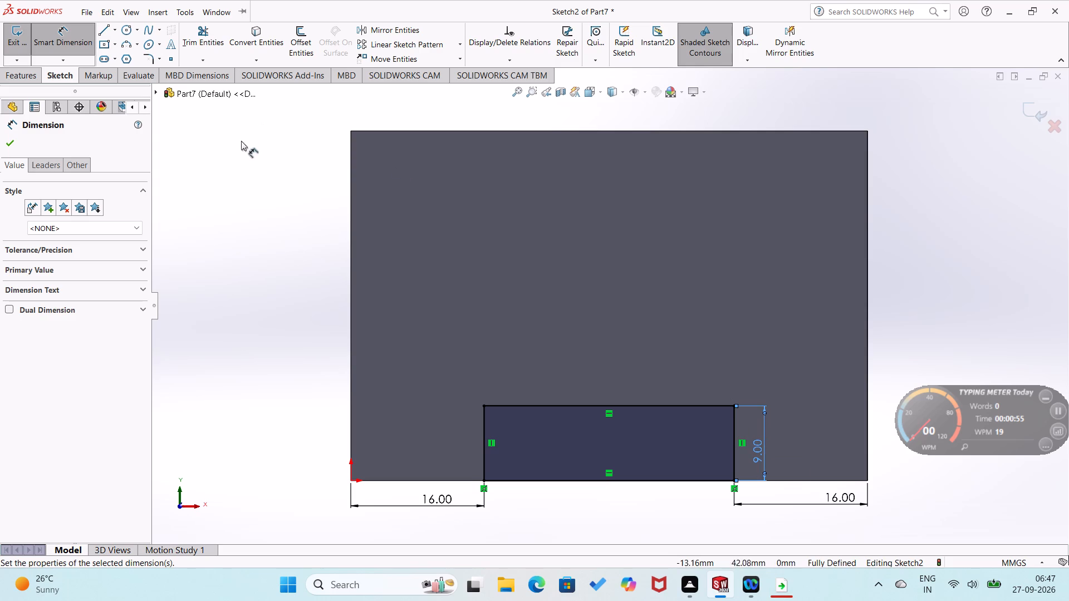
{"action": "left_click", "coordinate": [254, 186]}
Cut the rectangle through all of the block with Extruded Cut to form the bottom slot.
{"action": "left_click", "coordinate": [11, 75]}
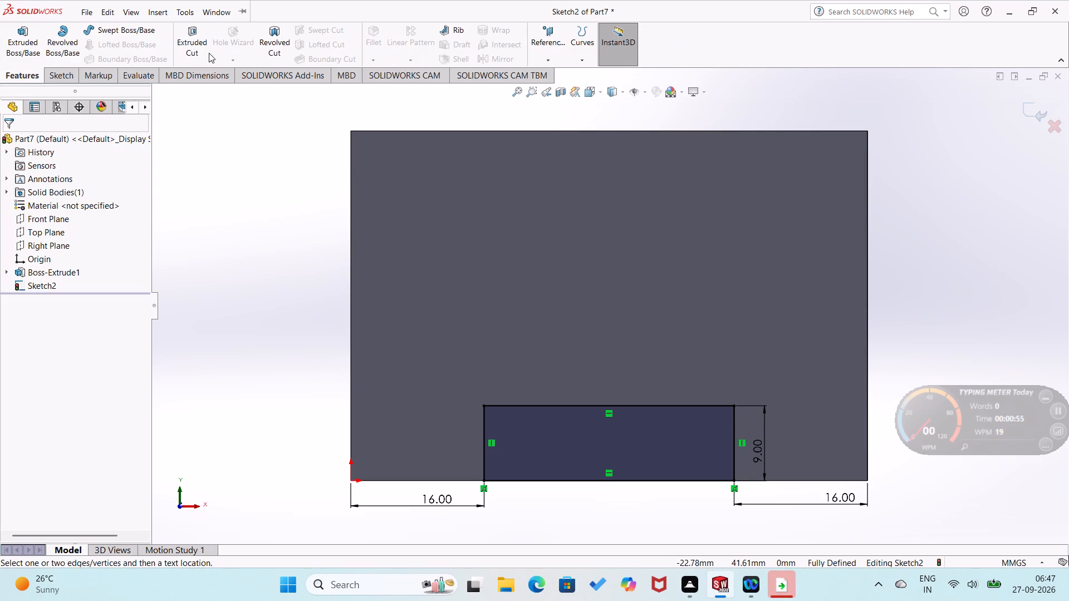
{"action": "left_click", "coordinate": [179, 53]}
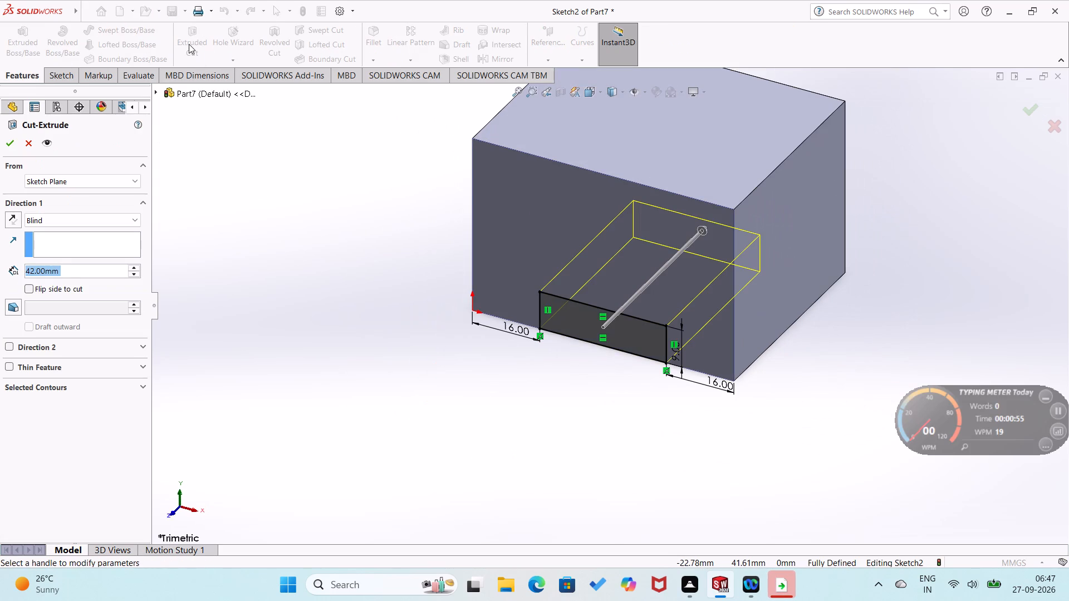
{"action": "left_click", "coordinate": [134, 213]}
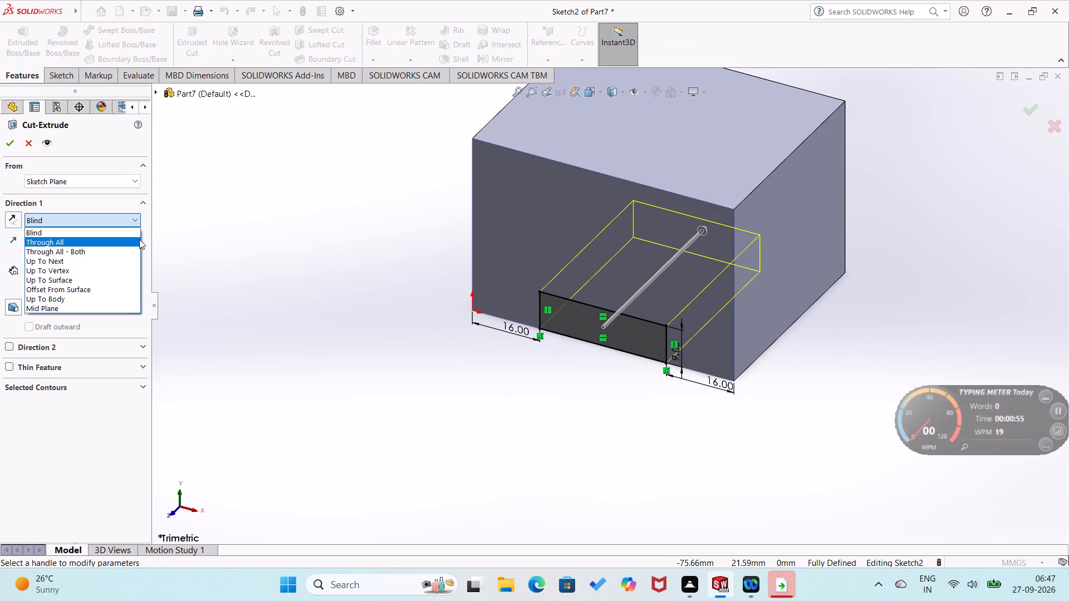
{"action": "left_click", "coordinate": [139, 239]}
{"action": "left_click", "coordinate": [8, 140]}
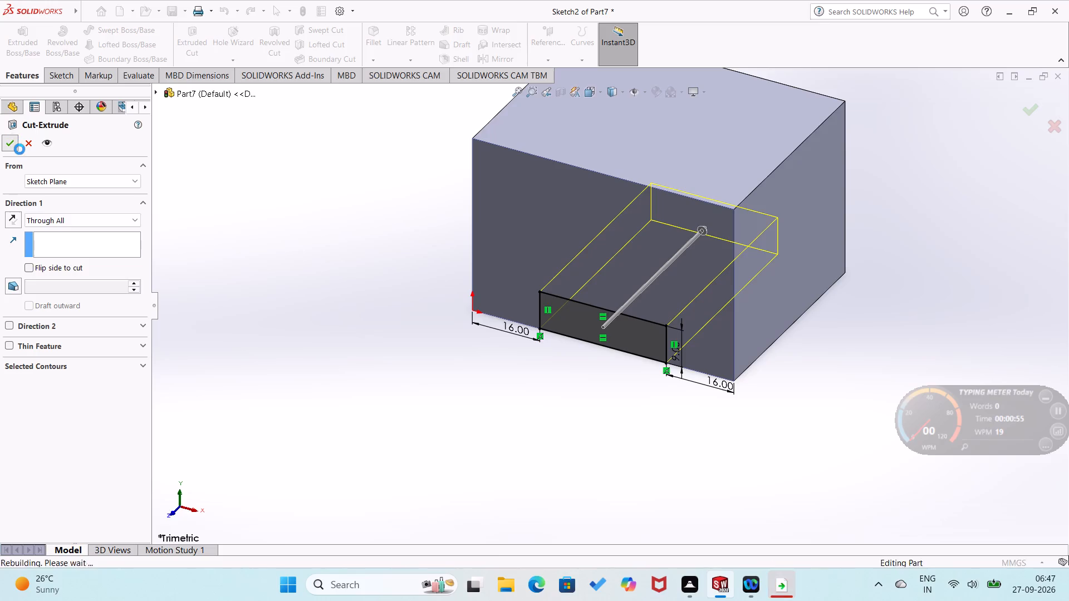
{"action": "left_click", "coordinate": [271, 248]}
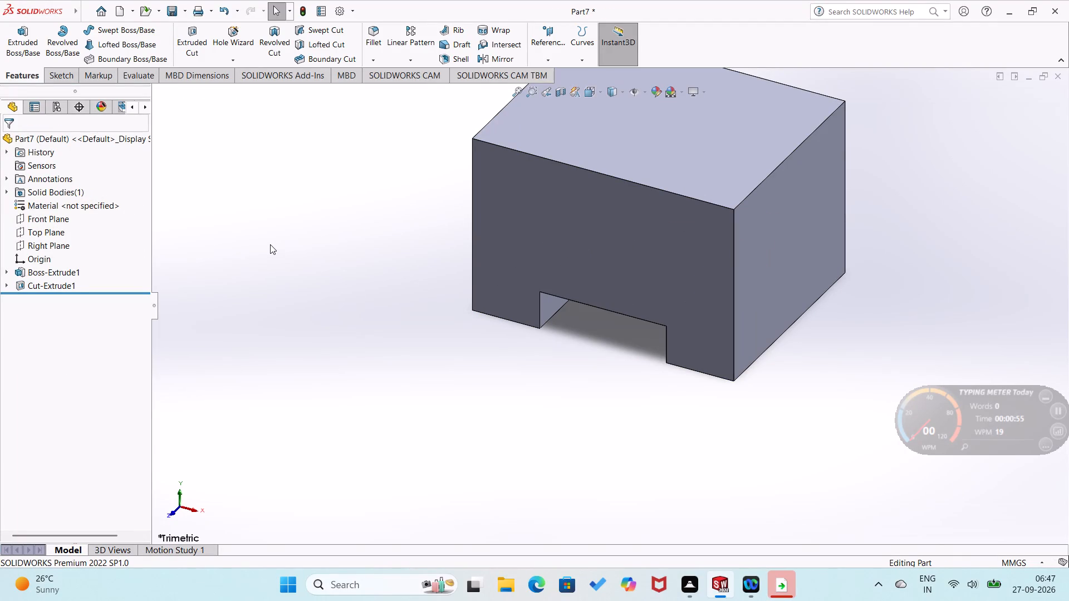
Sketch a closed triangle of lines on the front face's upper corner opposite the origin, with a vertical side about 27 mm and slope about 53 mm.
{"action": "right_click", "coordinate": [680, 270]}
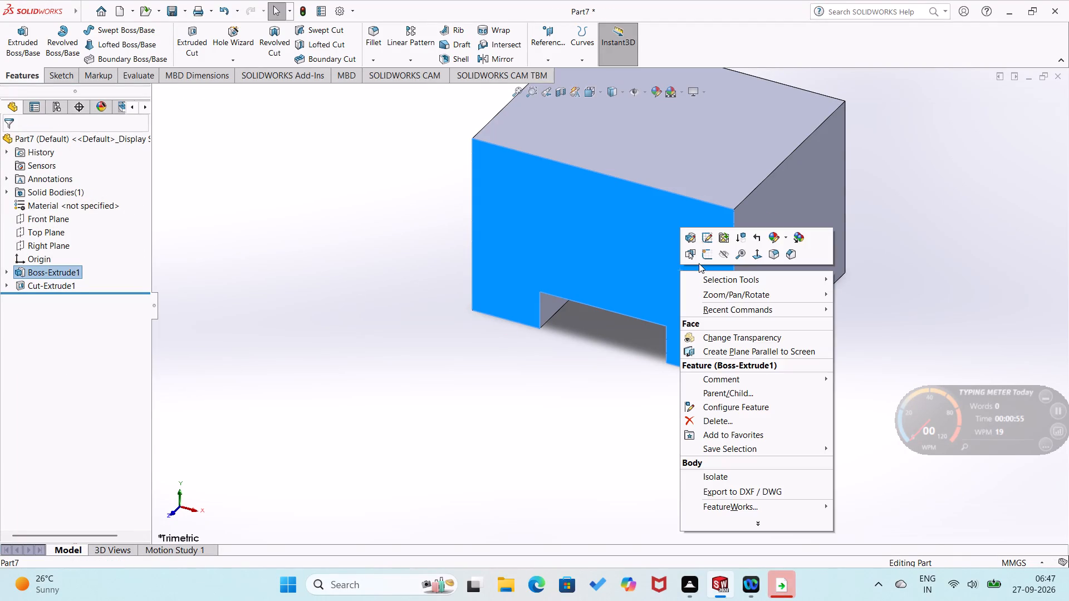
{"action": "left_click", "coordinate": [705, 258]}
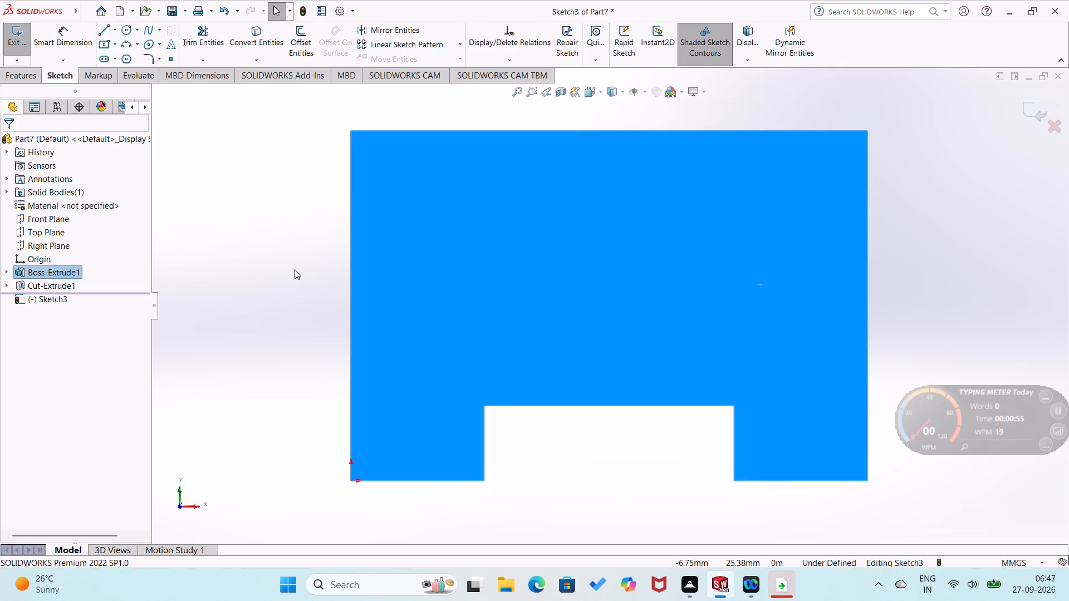
{"action": "left_click", "coordinate": [293, 269]}
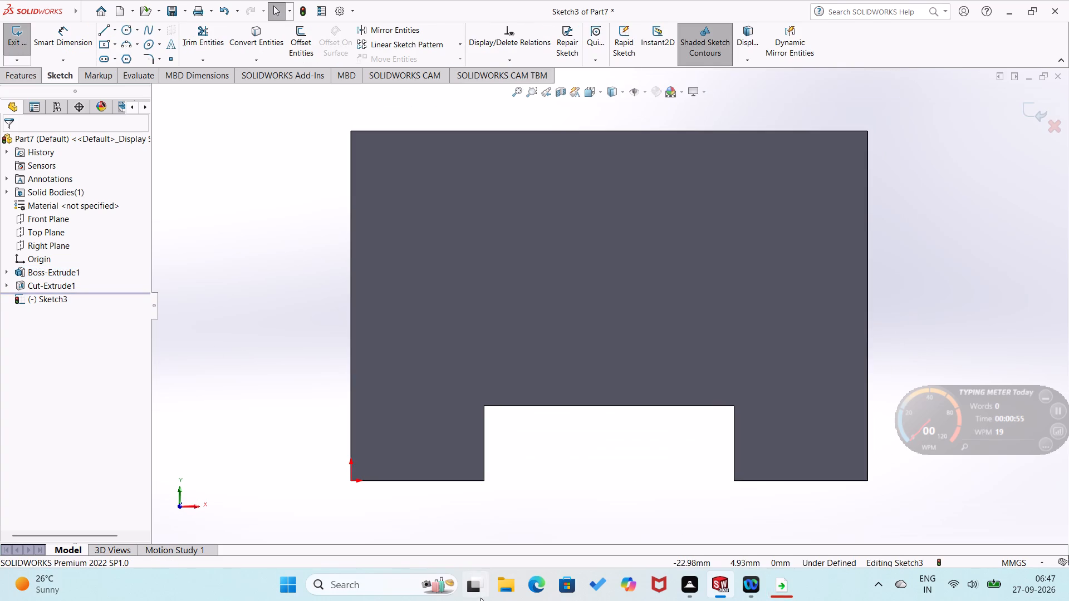
{"action": "right_click_drag", "start_coordinate": [920, 338], "coordinate": [884, 346]}
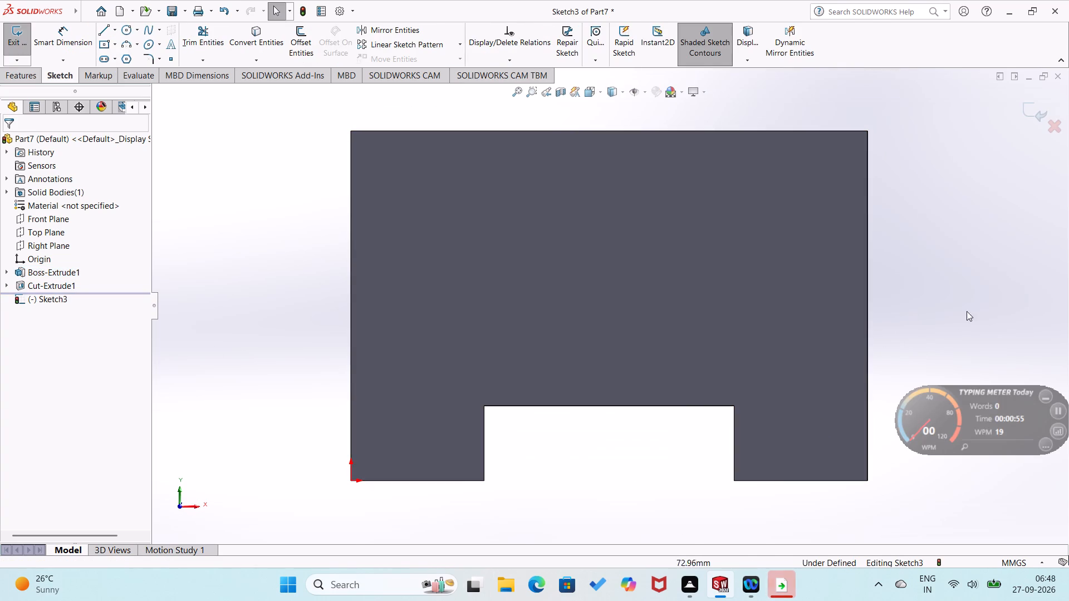
{"action": "right_click_drag", "start_coordinate": [967, 310], "coordinate": [874, 333]}
{"action": "left_click", "coordinate": [867, 359]}
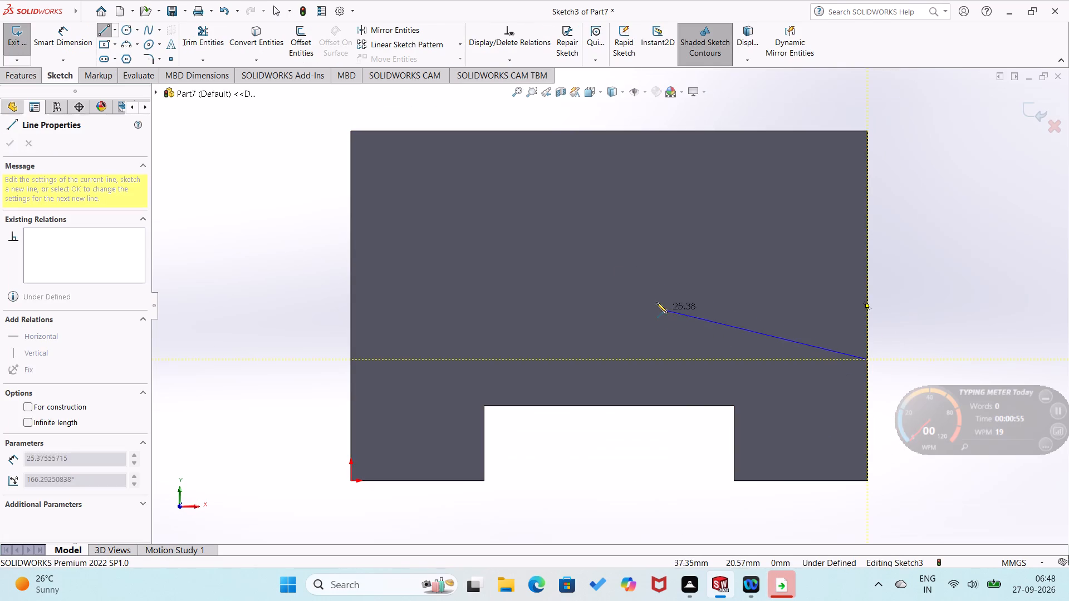
{"action": "left_click", "coordinate": [488, 130]}
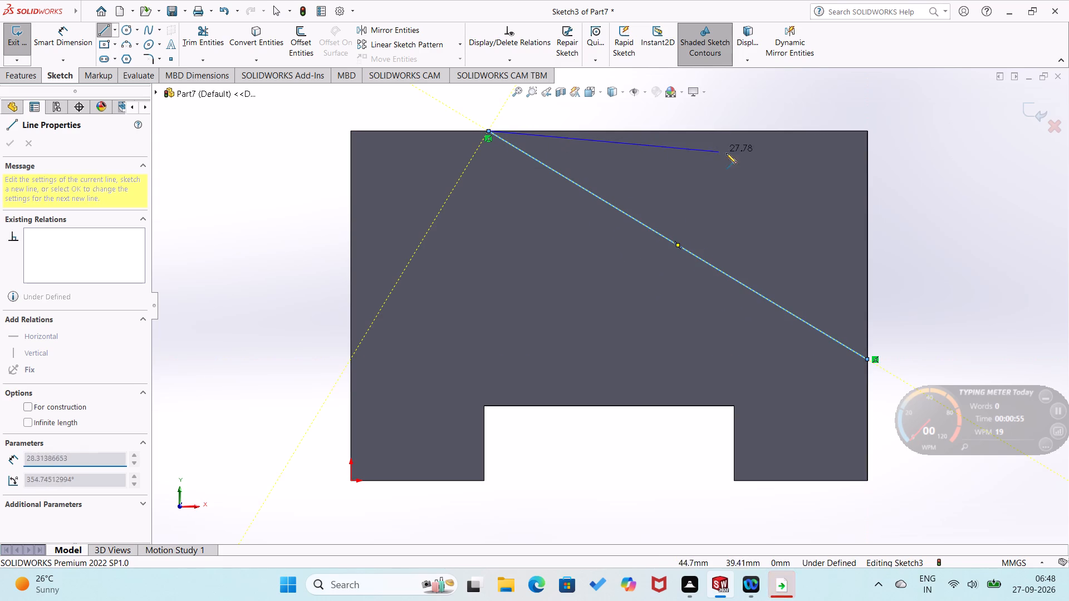
{"action": "left_click", "coordinate": [869, 129]}
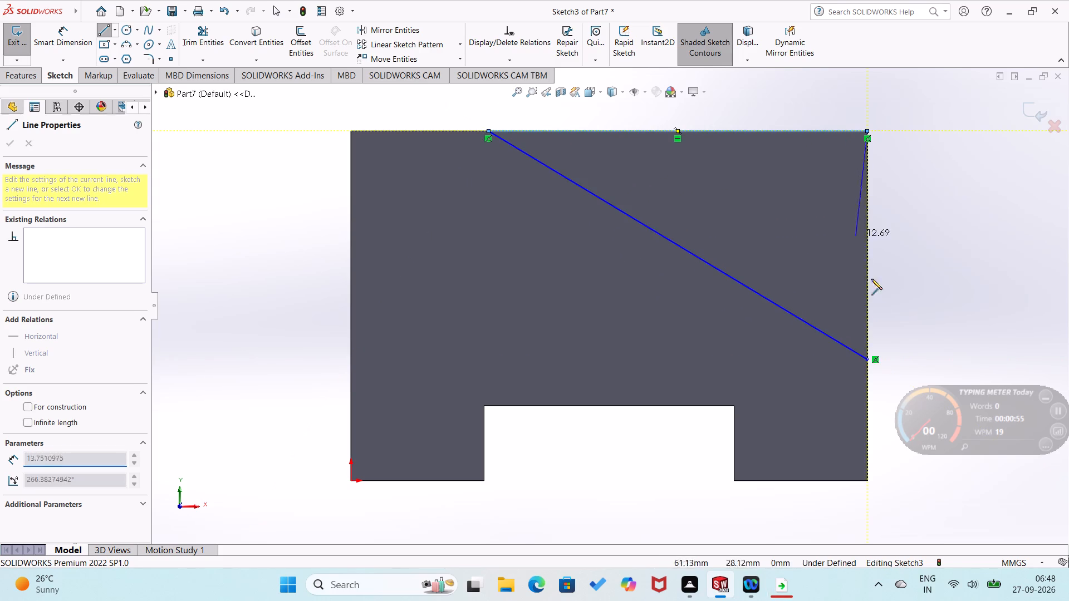
{"action": "left_click", "coordinate": [867, 358]}
Dimension the slope's lower endpoint 16 mm above the block's bottom corner.
{"action": "right_click_drag", "start_coordinate": [922, 297], "coordinate": [921, 210]}
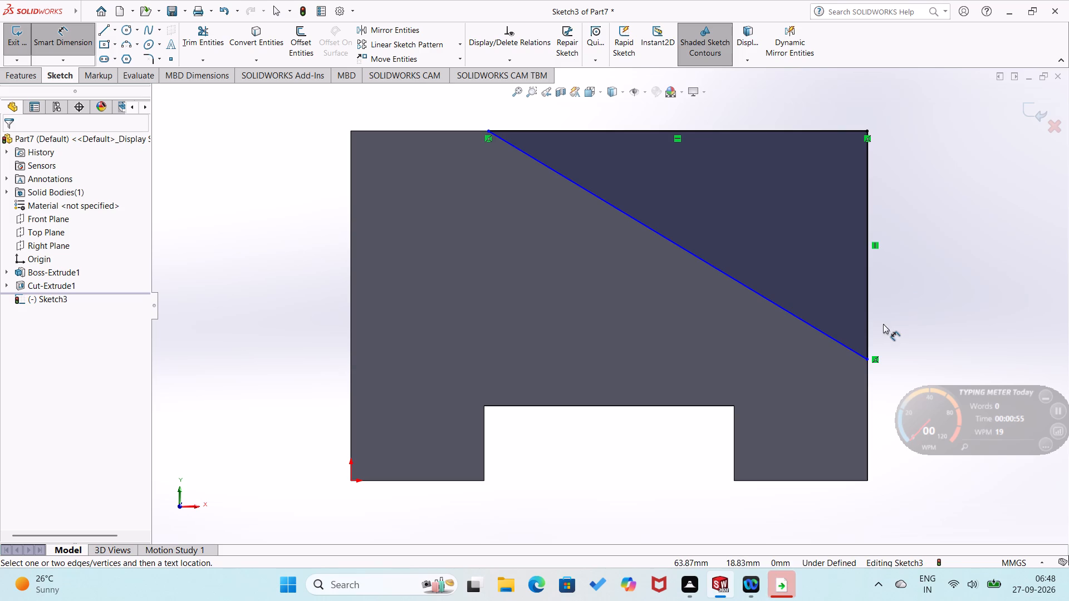
{"action": "left_click", "coordinate": [868, 359]}
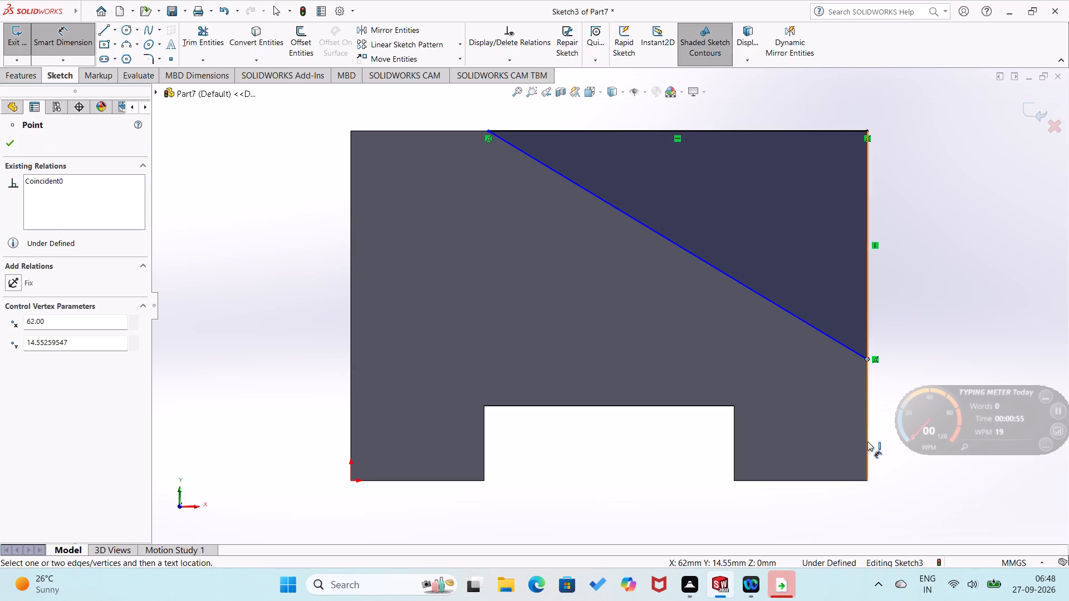
{"action": "left_click", "coordinate": [869, 481]}
{"action": "left_click", "coordinate": [890, 449]}
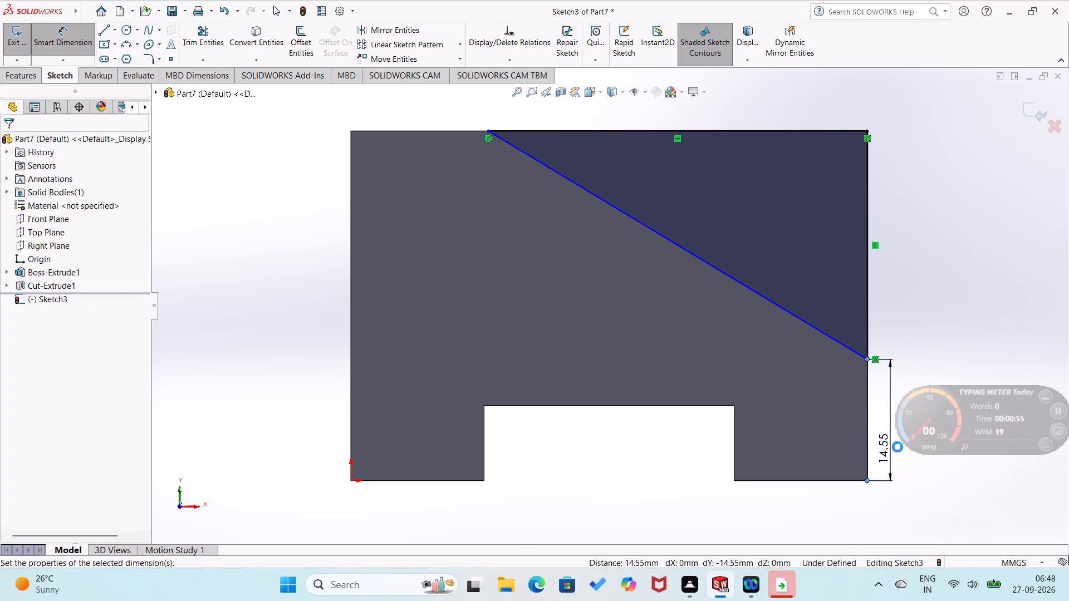
{"action": "type", "text": "15"}
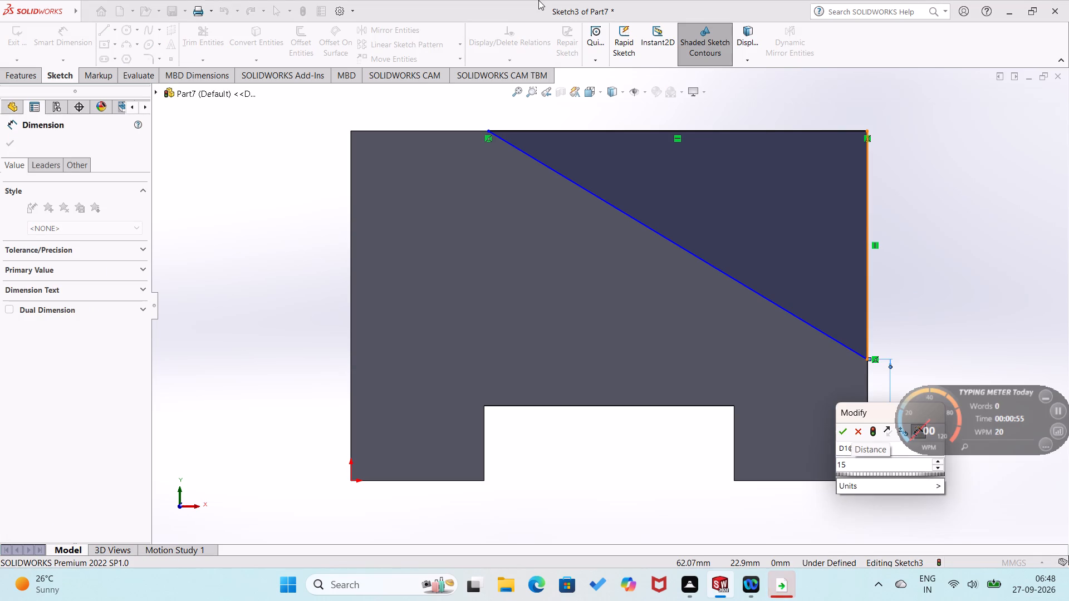
{"action": "key", "text": "BackSpace"}
{"action": "key", "text": "6"}
{"action": "key", "text": "Return"}
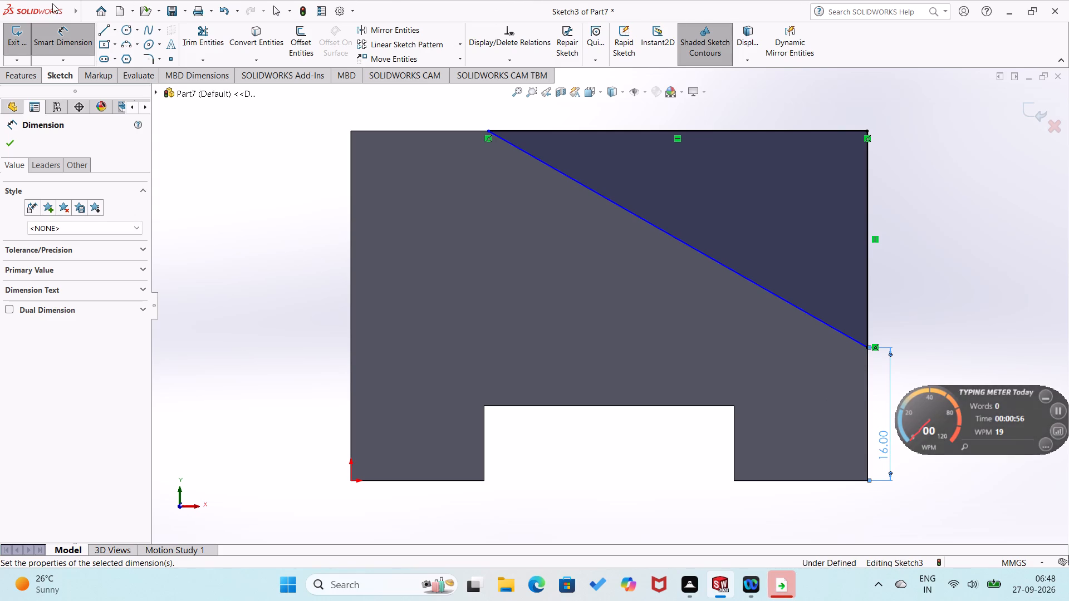
Dimension the slope's upper endpoint 20 mm from the block's upper corner above the origin.
{"action": "left_click", "coordinate": [349, 130]}
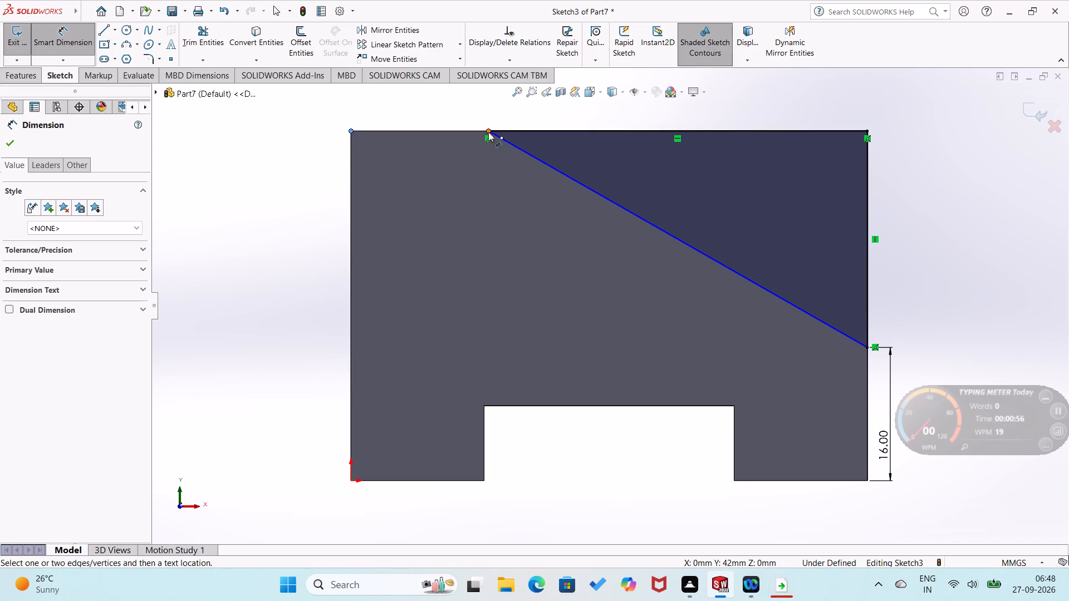
{"action": "left_click", "coordinate": [488, 132]}
{"action": "left_click", "coordinate": [440, 168]}
{"action": "type", "text": "20"}
{"action": "key", "text": "Return"}
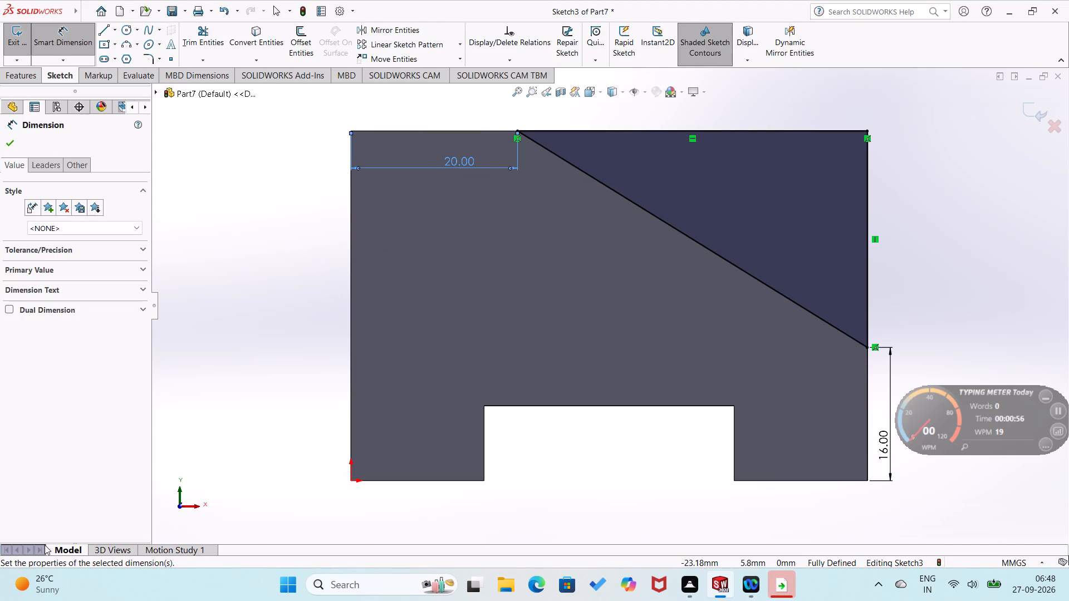
Cut the triangle through all of the block with Extruded Cut to form the sloped face.
{"action": "left_click", "coordinate": [24, 74]}
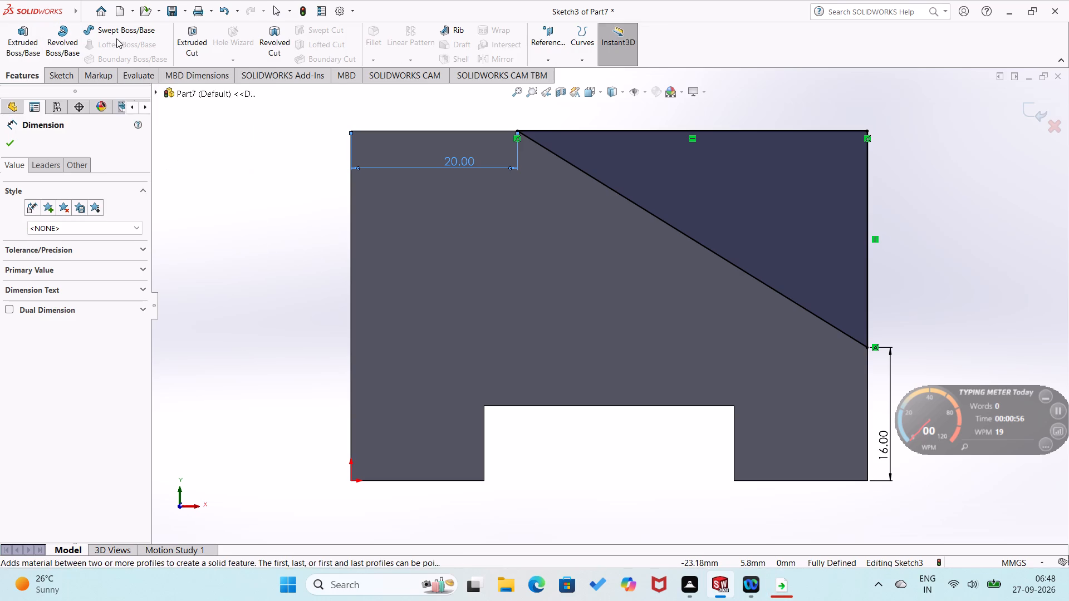
{"action": "left_click", "coordinate": [192, 40]}
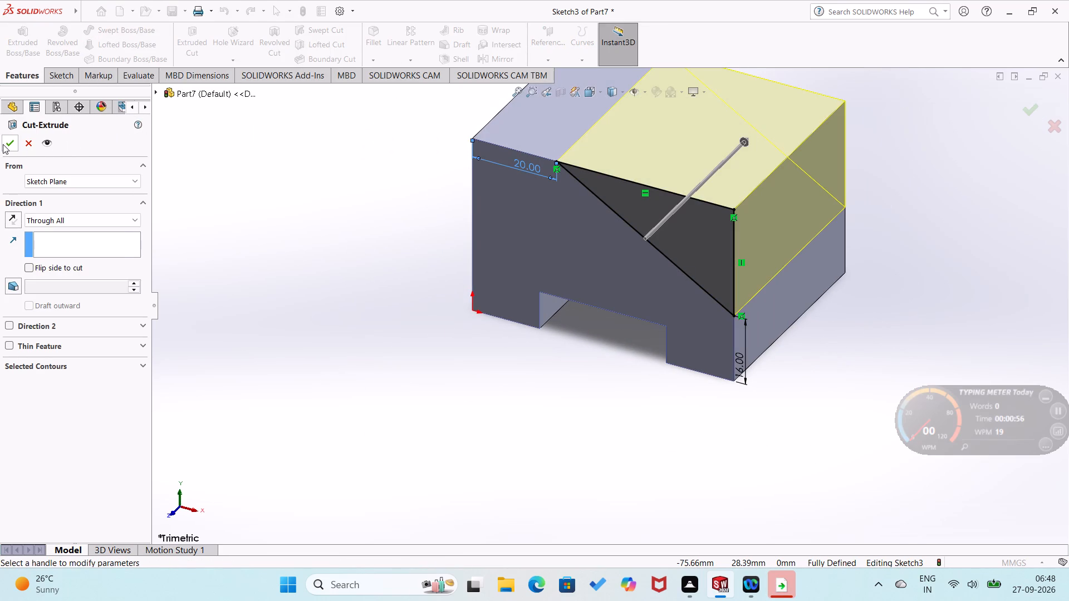
{"action": "left_click", "coordinate": [2, 144]}
{"action": "left_click", "coordinate": [315, 350]}
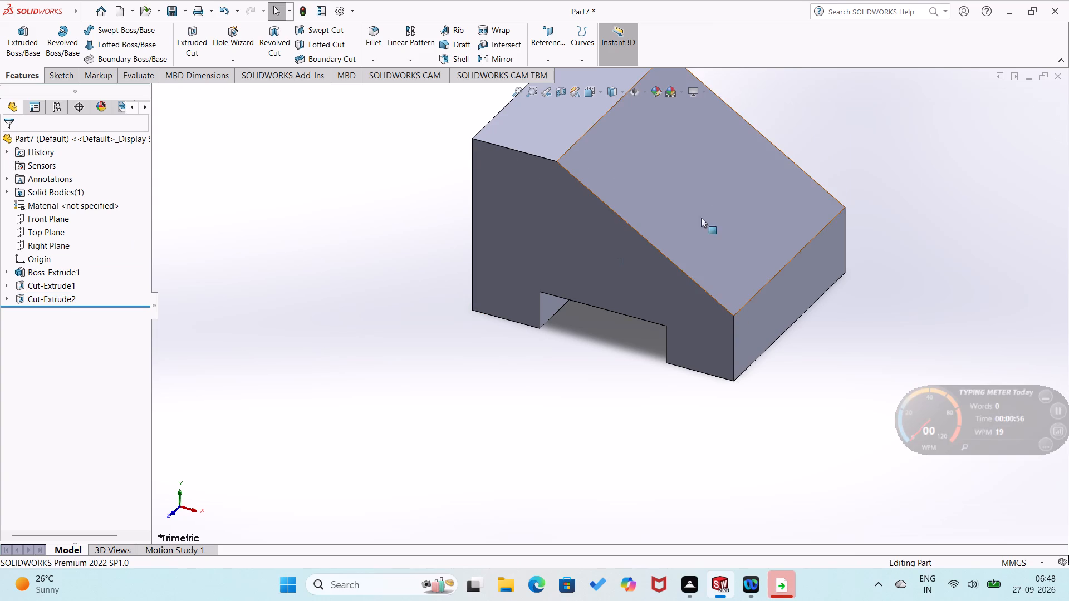
Start a sketch on the sloped face and draw a horizontal line about 49 mm long across its middle, from edge to edge.
{"action": "right_click", "coordinate": [707, 216]}
{"action": "left_click", "coordinate": [731, 203]}
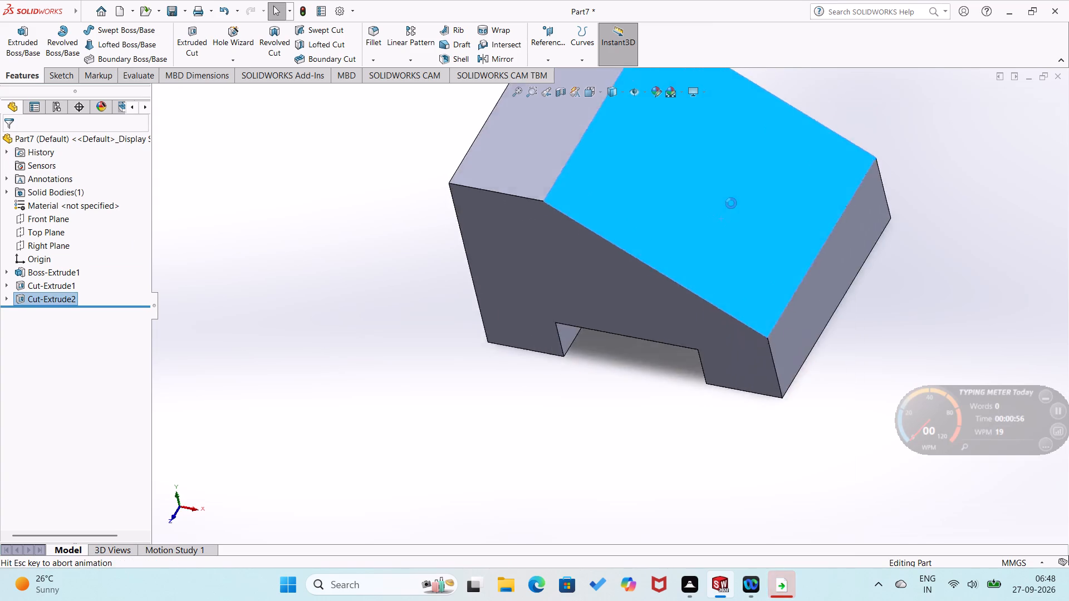
{"action": "right_click_drag", "start_coordinate": [940, 287], "coordinate": [852, 312]}
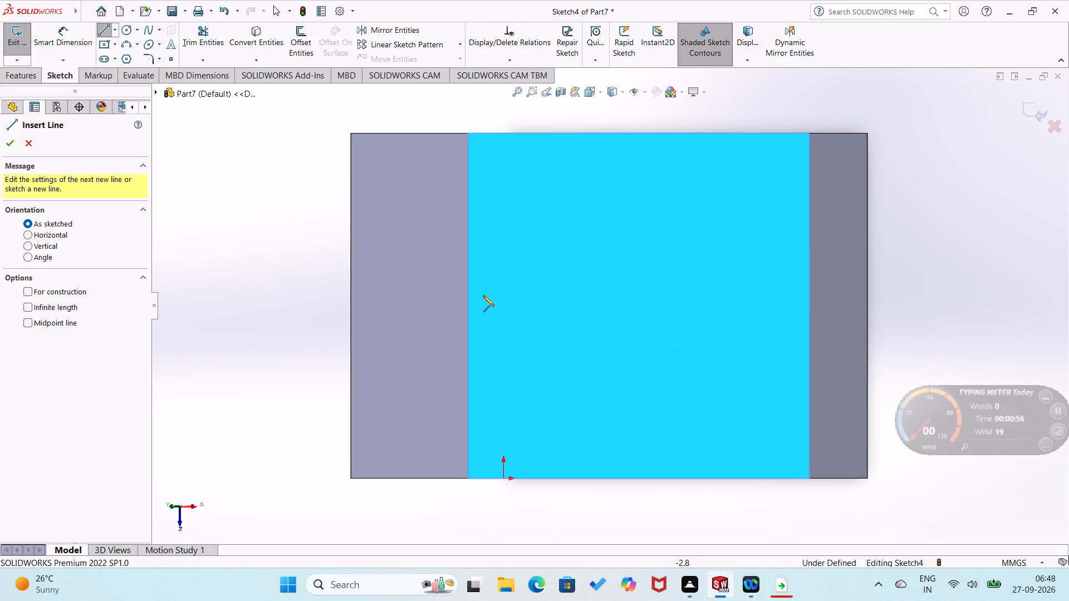
{"action": "left_click", "coordinate": [465, 306]}
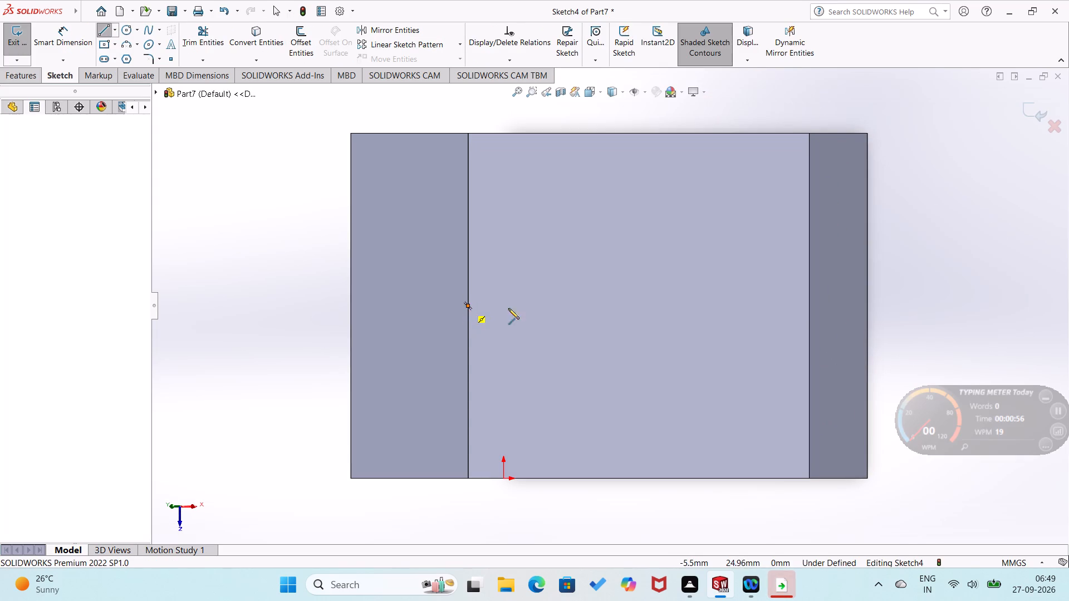
{"action": "left_click", "coordinate": [810, 306]}
Convert the line across the sloped face to construction geometry and exit the sketch.
{"action": "right_click_drag", "start_coordinate": [865, 322], "coordinate": [884, 225]}
{"action": "right_click", "coordinate": [769, 307]}
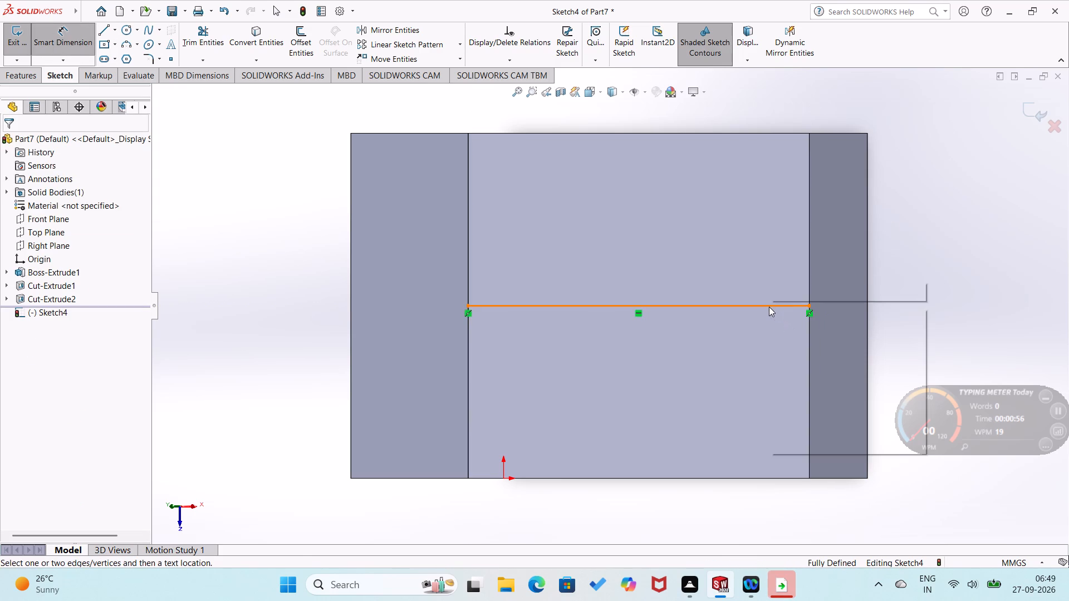
{"action": "left_click", "coordinate": [796, 289]}
{"action": "left_click", "coordinate": [764, 306]}
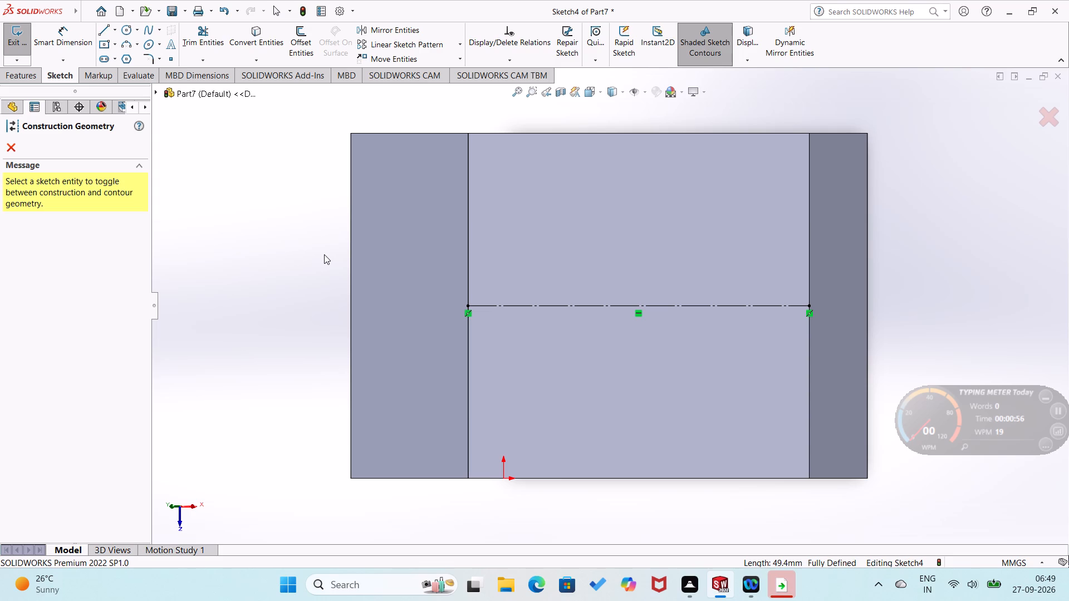
{"action": "middle_click_drag", "start_coordinate": [474, 397], "coordinate": [486, 336]}
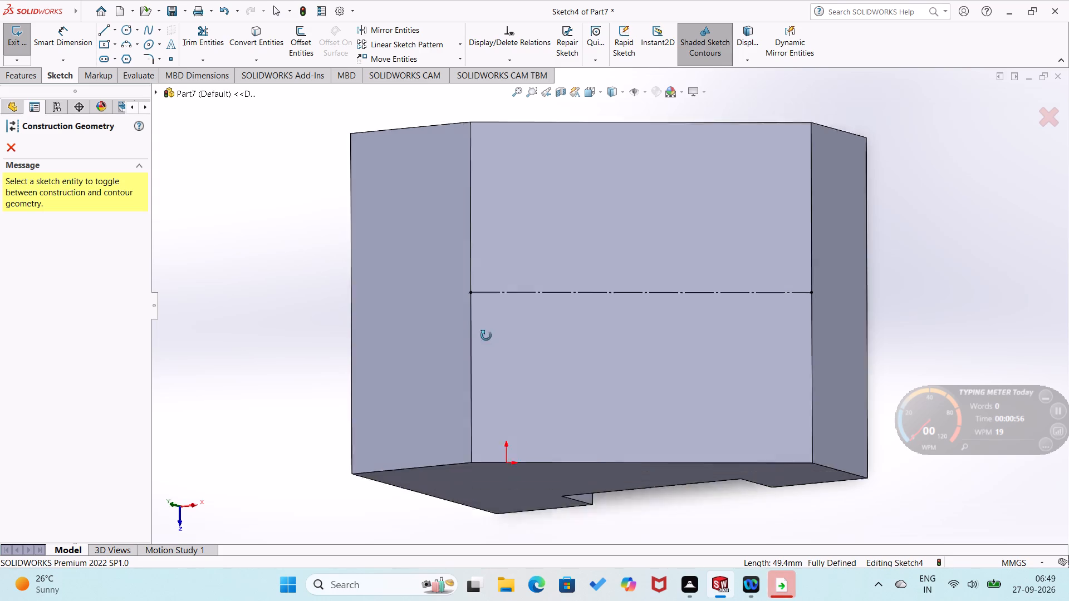
{"action": "middle_click_drag", "start_coordinate": [486, 336], "coordinate": [492, 254]}
{"action": "right_click", "coordinate": [572, 418]}
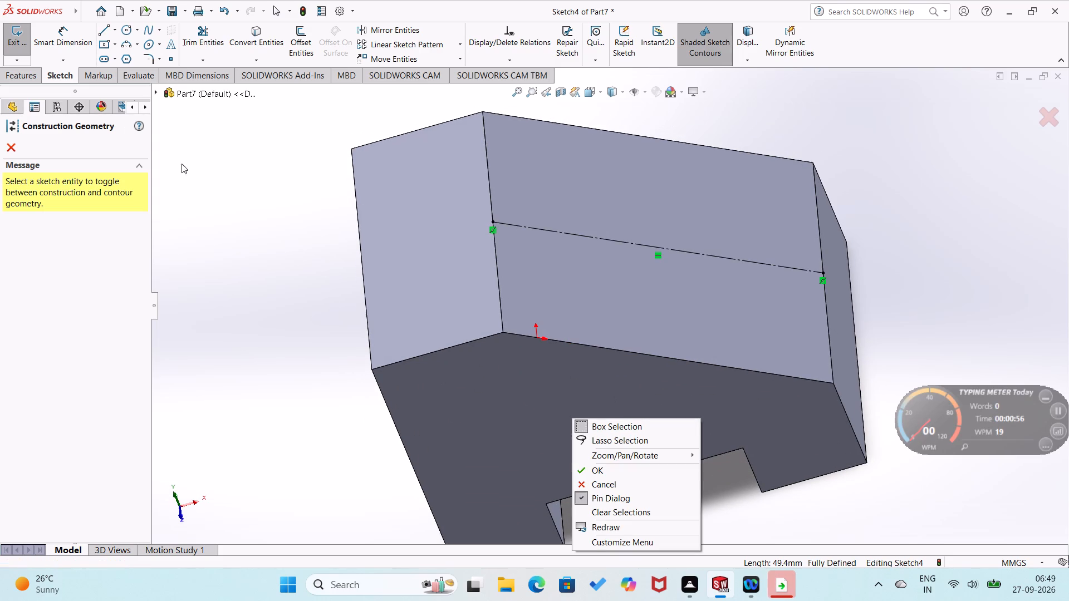
{"action": "left_click", "coordinate": [11, 33]}
{"action": "right_click", "coordinate": [607, 394]}
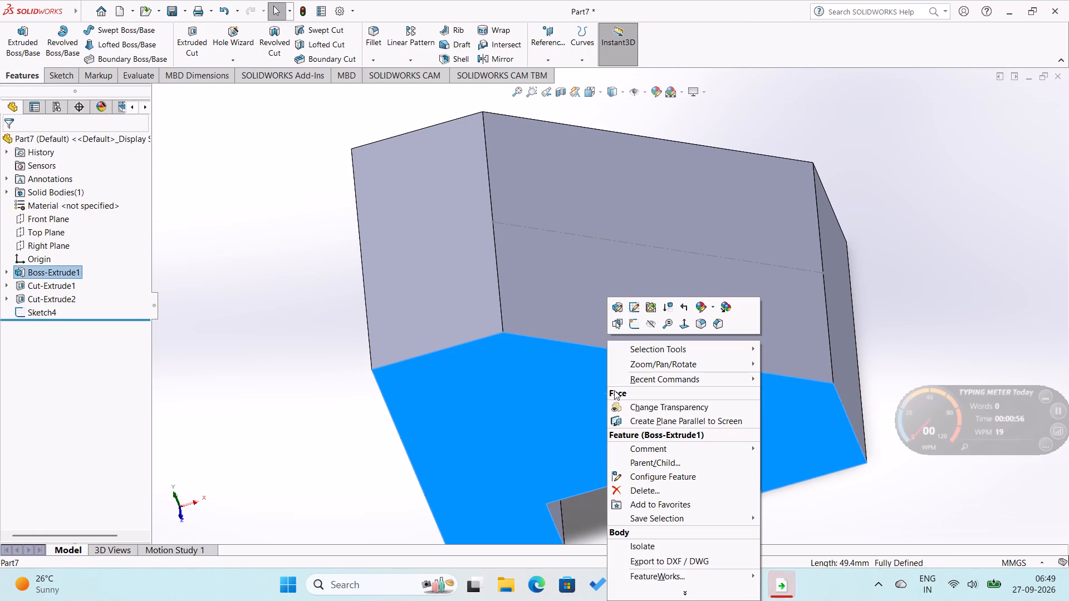
{"action": "left_click", "coordinate": [269, 328]}
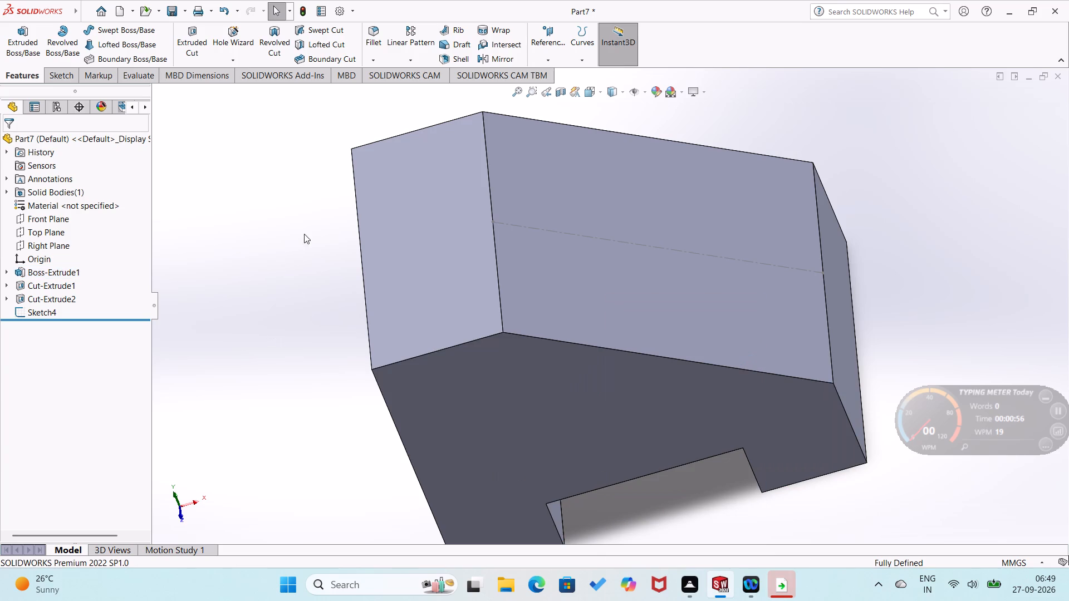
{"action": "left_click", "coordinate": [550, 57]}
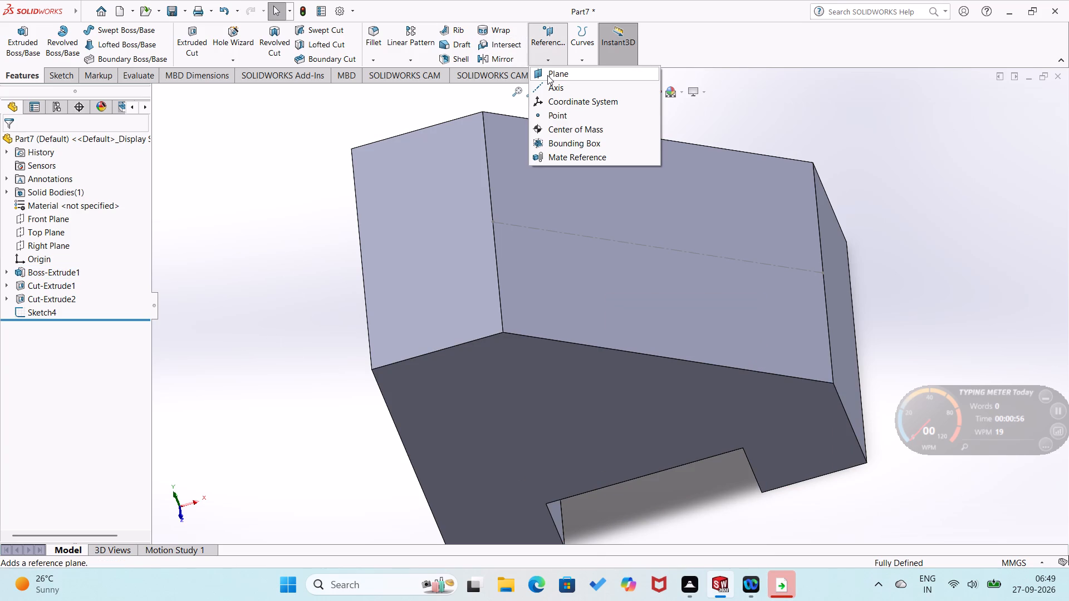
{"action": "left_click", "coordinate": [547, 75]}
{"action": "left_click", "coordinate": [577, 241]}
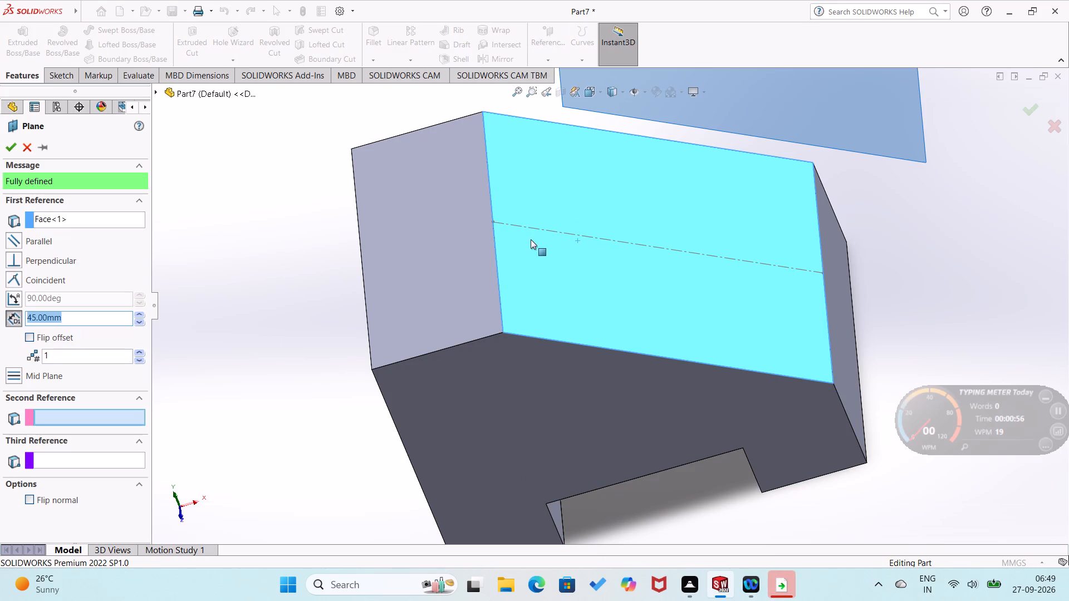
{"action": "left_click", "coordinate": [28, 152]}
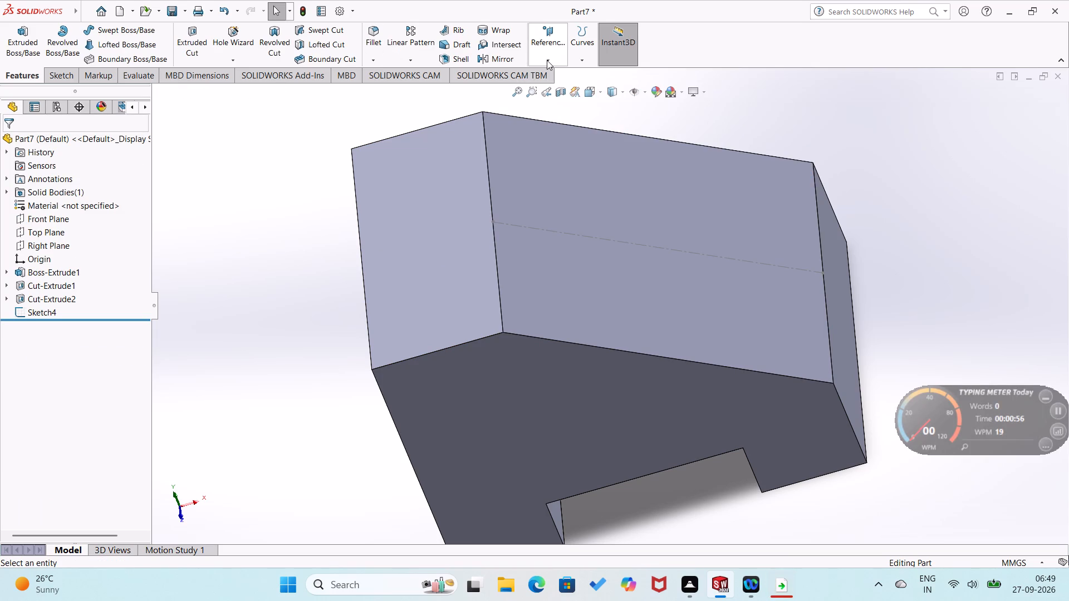
Define a reference plane offset 31 mm from the block's front face, with the offset flipped into the block.
{"action": "left_click", "coordinate": [547, 60]}
{"action": "left_click", "coordinate": [558, 69]}
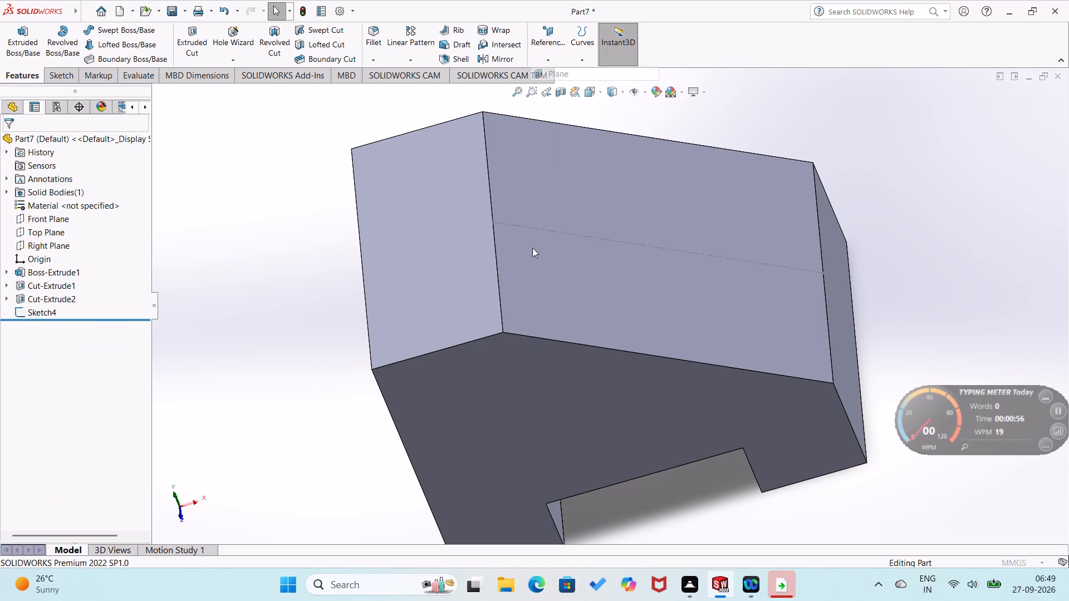
{"action": "left_click", "coordinate": [543, 376]}
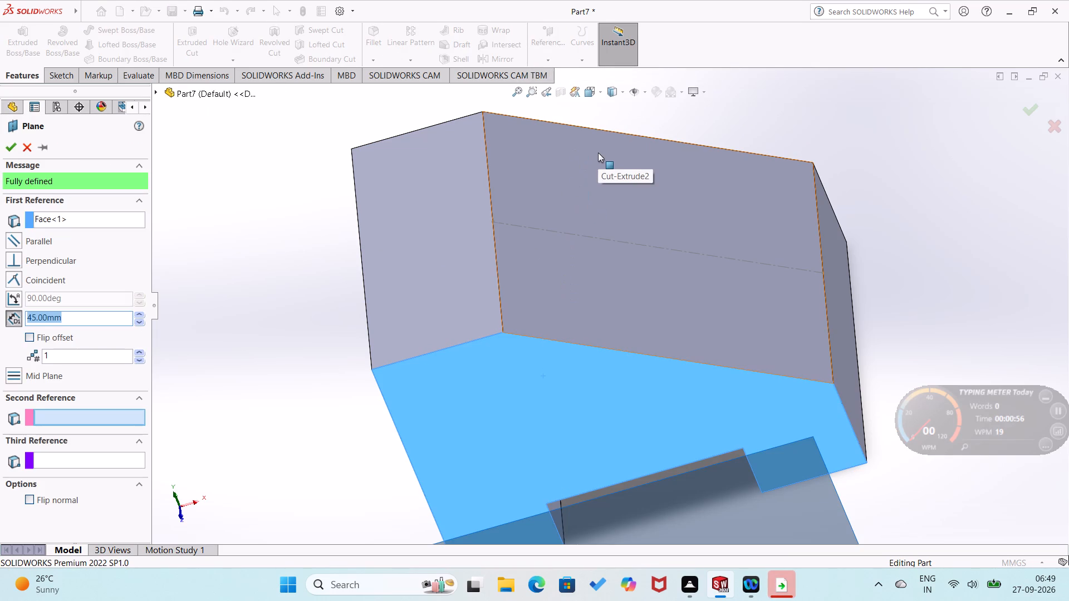
{"action": "type", "text": "62"}
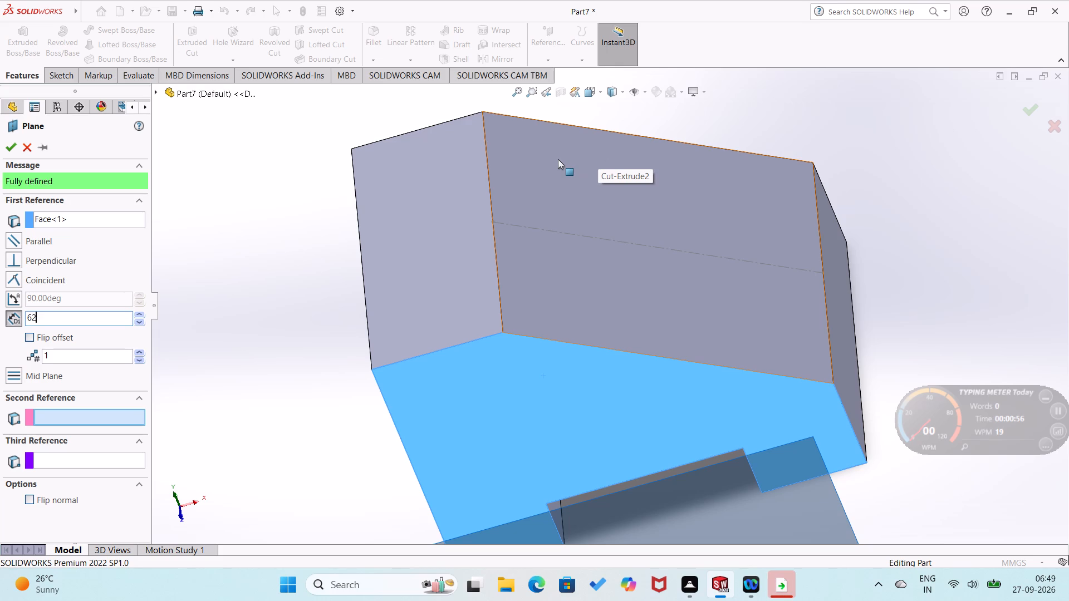
{"action": "key", "text": "BackSpace"}
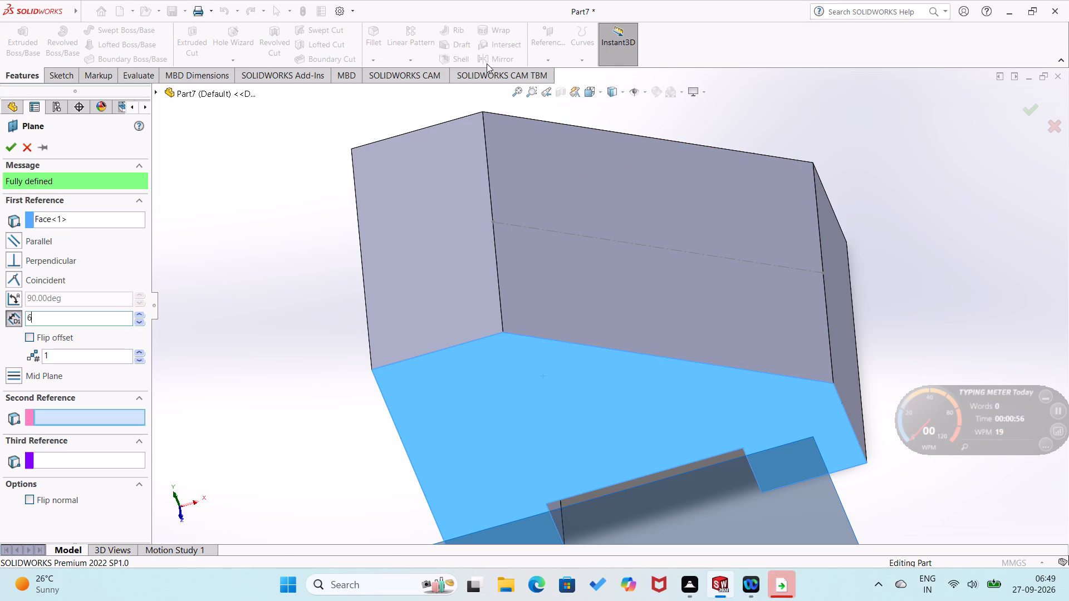
{"action": "key", "text": "BackSpace"}
{"action": "type", "text": "31"}
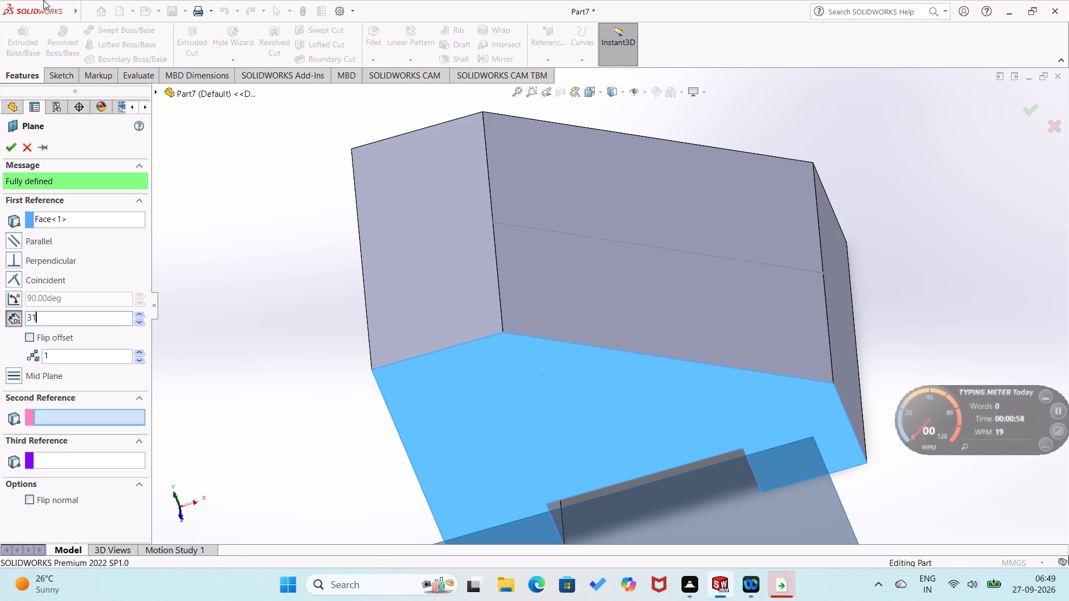
{"action": "key", "text": "Return"}
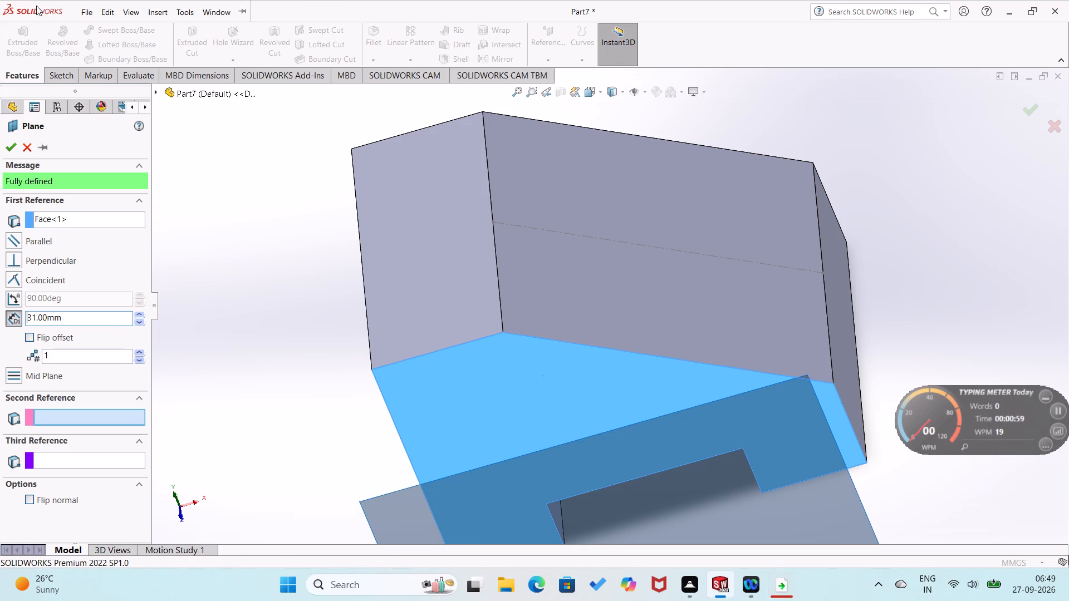
{"action": "left_click", "coordinate": [26, 339]}
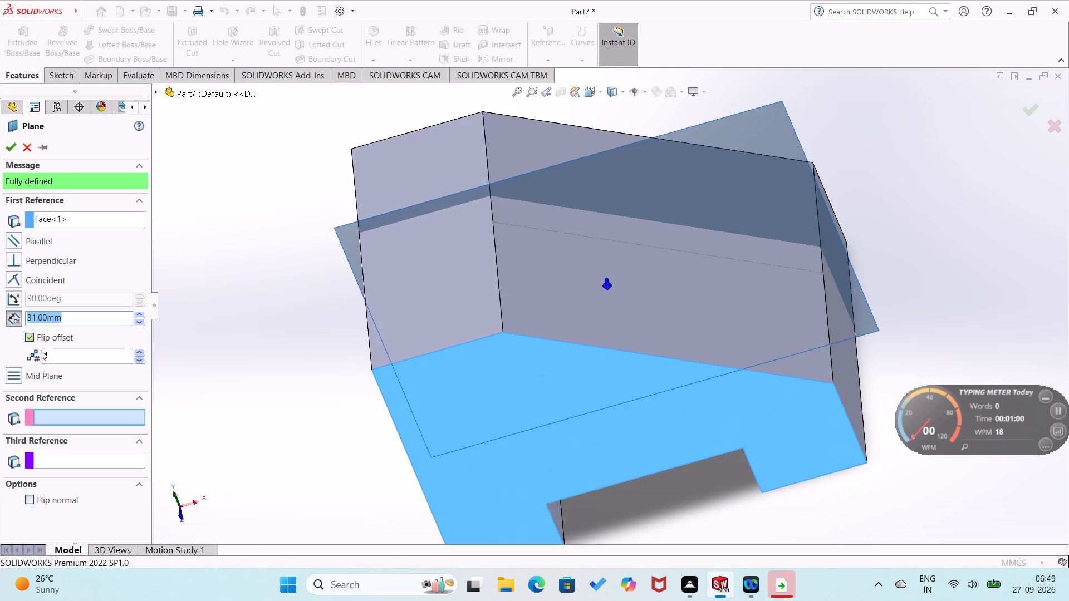
Set the reference plane's offset to 25 mm and create the plane.
{"action": "scroll", "coordinate": [284, 427], "scroll_direction": "up", "scroll_amount": 1}
{"action": "middle_click_drag", "start_coordinate": [294, 440], "coordinate": [320, 551]}
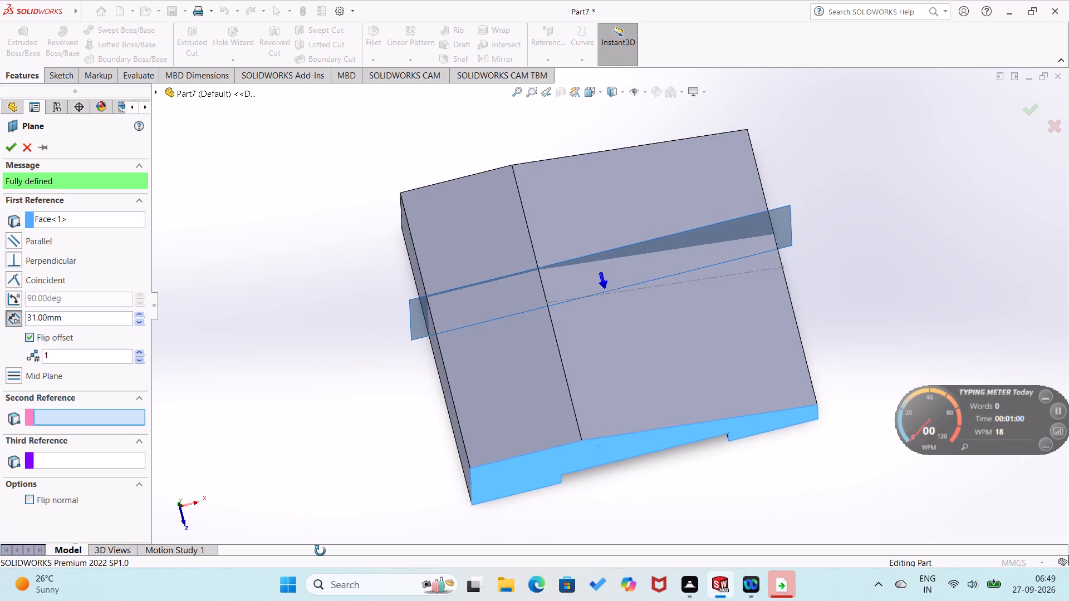
{"action": "middle_click_drag", "start_coordinate": [320, 551], "coordinate": [320, 563]}
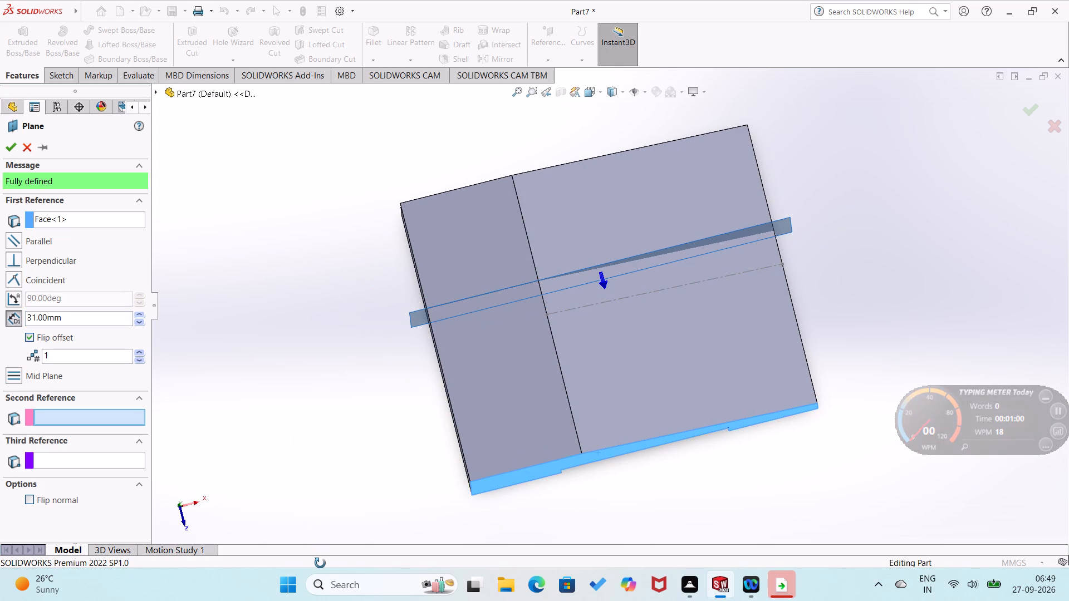
{"action": "middle_click_drag", "start_coordinate": [320, 563], "coordinate": [320, 564]}
{"action": "middle_click_drag", "start_coordinate": [317, 565], "coordinate": [242, 482]}
{"action": "middle_click_drag", "start_coordinate": [273, 458], "coordinate": [283, 428]}
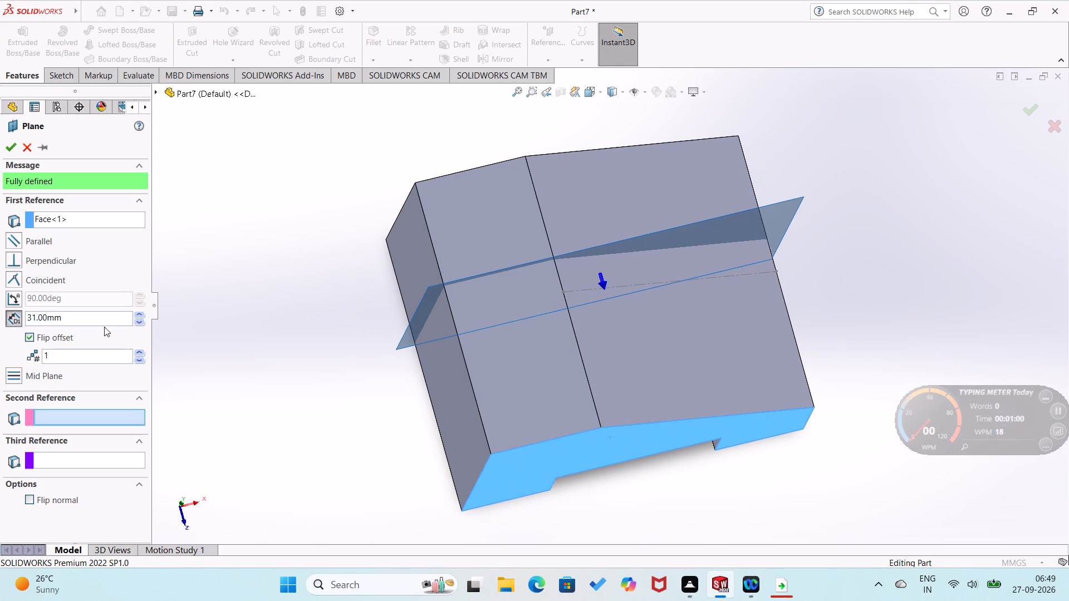
{"action": "left_click_drag", "start_coordinate": [96, 319], "coordinate": [0, 311]}
{"action": "type", "text": "25"}
{"action": "key", "text": "Return"}
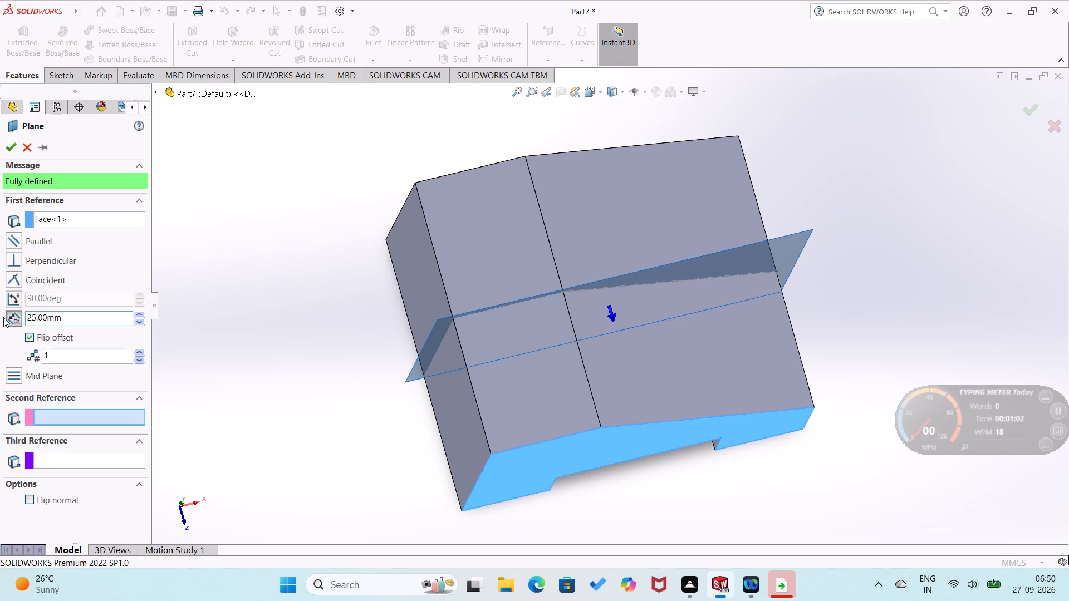
{"action": "left_click", "coordinate": [14, 142]}
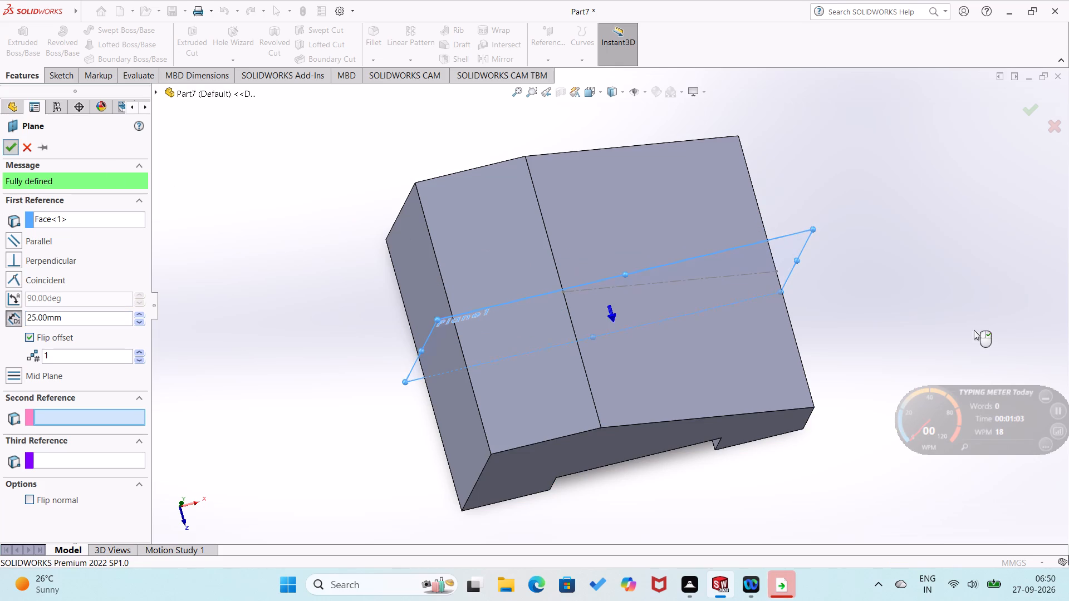
On the new plane, sketch a closed triangle along the slope, with a vertical side about 23 mm and a lower side about 42 mm.
{"action": "right_click", "coordinate": [798, 233]}
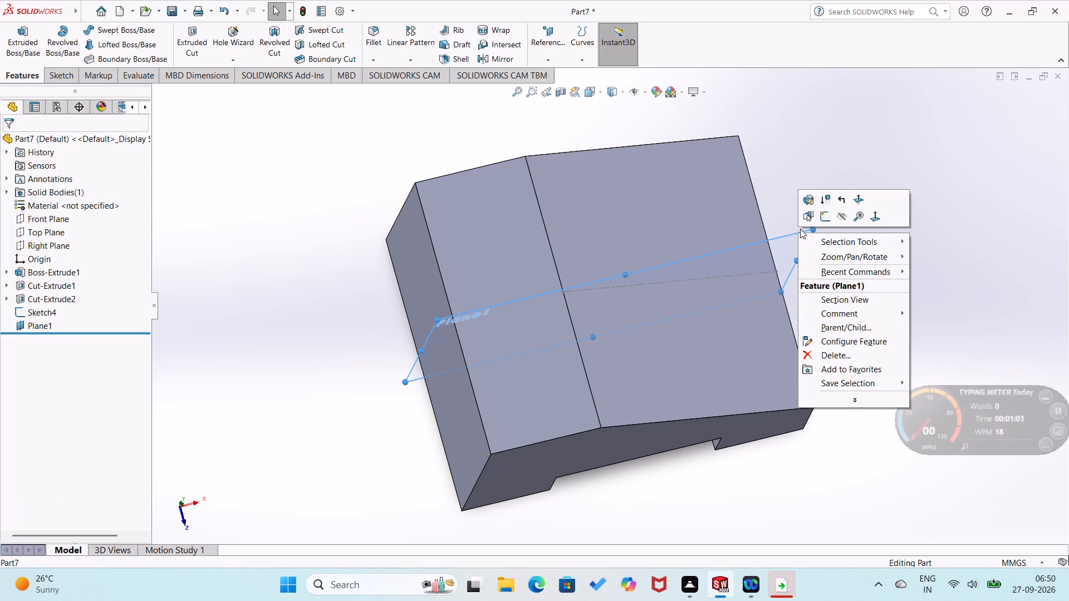
{"action": "left_click", "coordinate": [822, 218]}
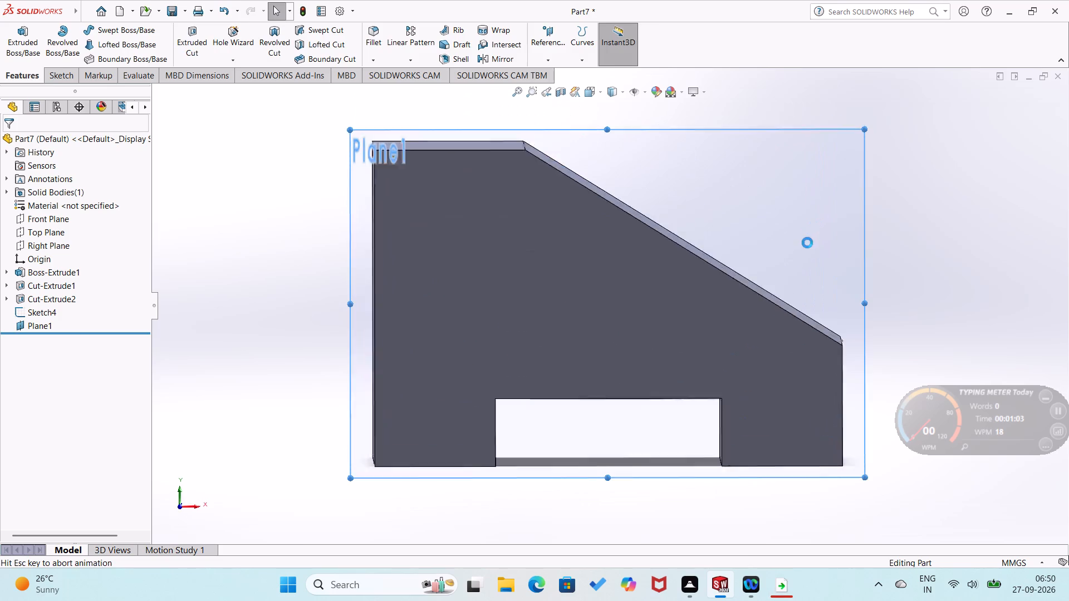
{"action": "right_click_drag", "start_coordinate": [903, 242], "coordinate": [826, 272]}
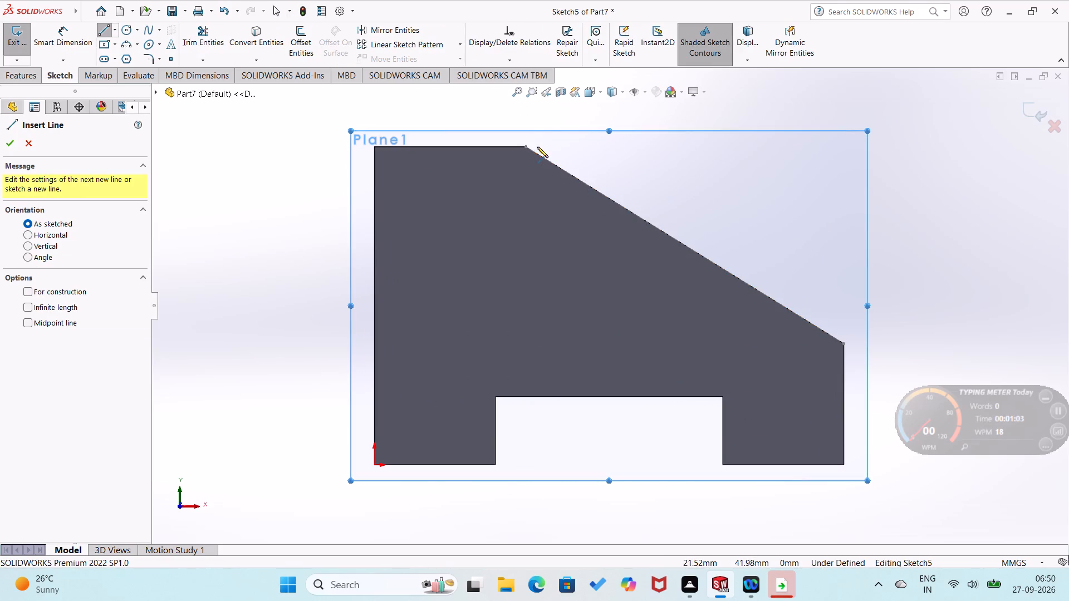
{"action": "left_click", "coordinate": [524, 147]}
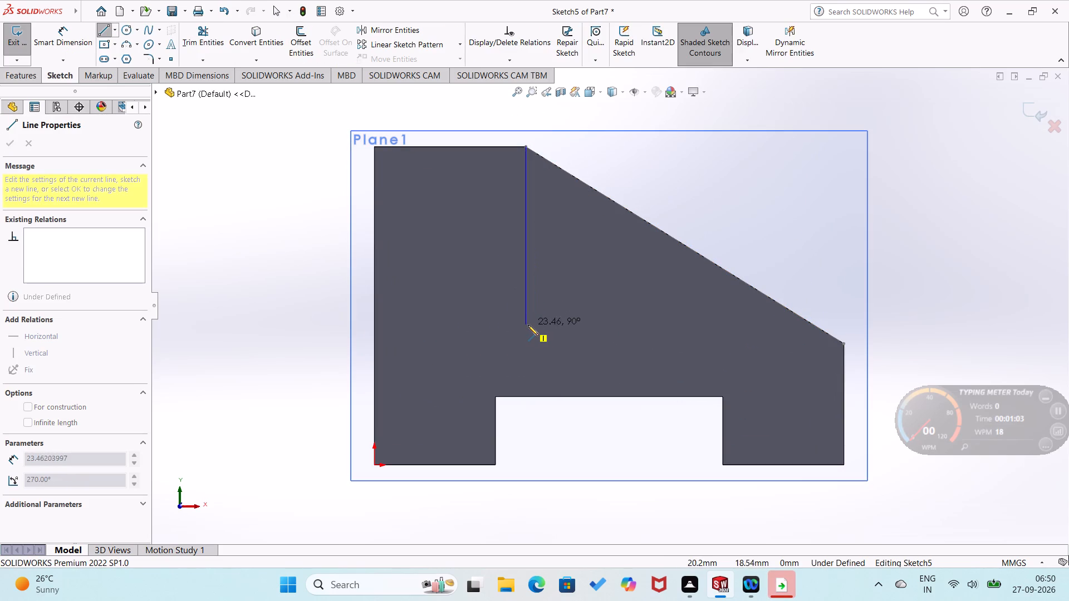
{"action": "left_click", "coordinate": [528, 325]}
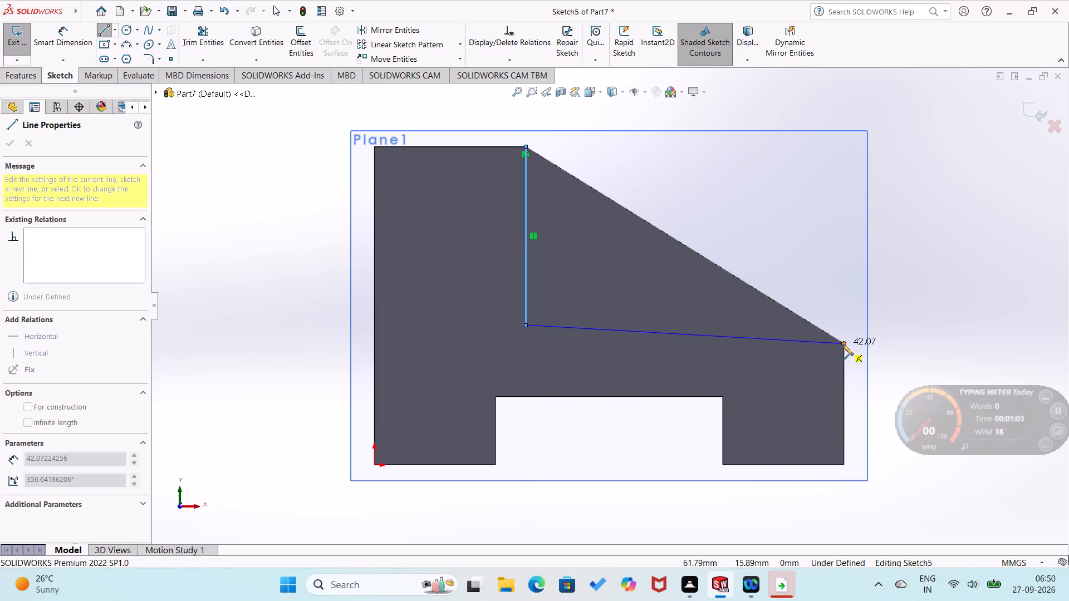
{"action": "left_click", "coordinate": [842, 344]}
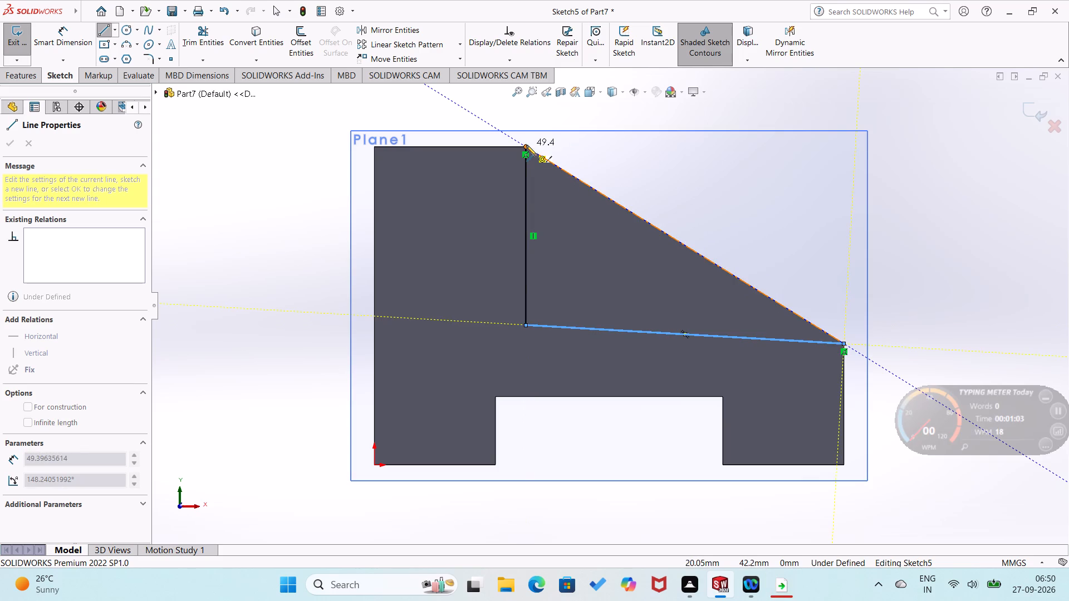
{"action": "left_click", "coordinate": [524, 144]}
Make the triangle's lower side horizontal.
{"action": "right_click_drag", "start_coordinate": [833, 262], "coordinate": [885, 169]}
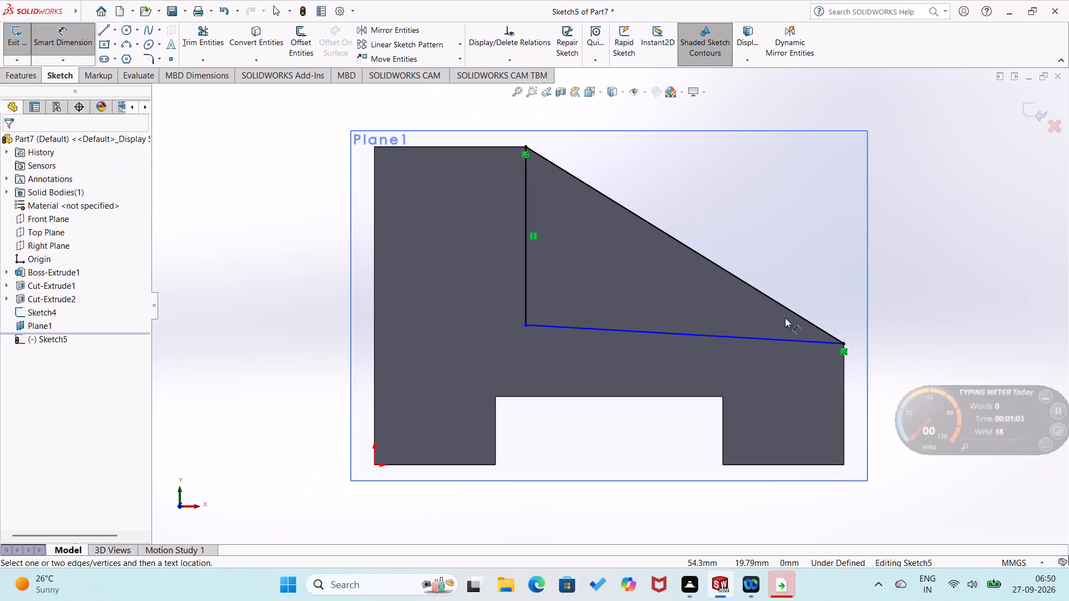
{"action": "right_click", "coordinate": [779, 337]}
{"action": "left_click", "coordinate": [817, 253]}
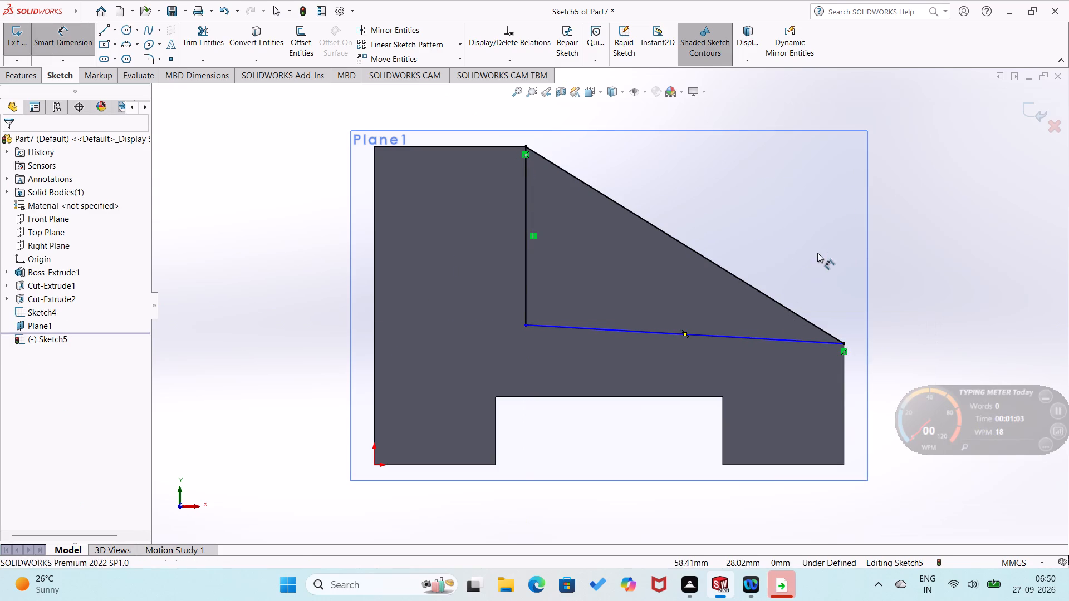
{"action": "left_click_drag", "start_coordinate": [994, 305], "coordinate": [988, 304]}
{"action": "right_click", "coordinate": [798, 341]}
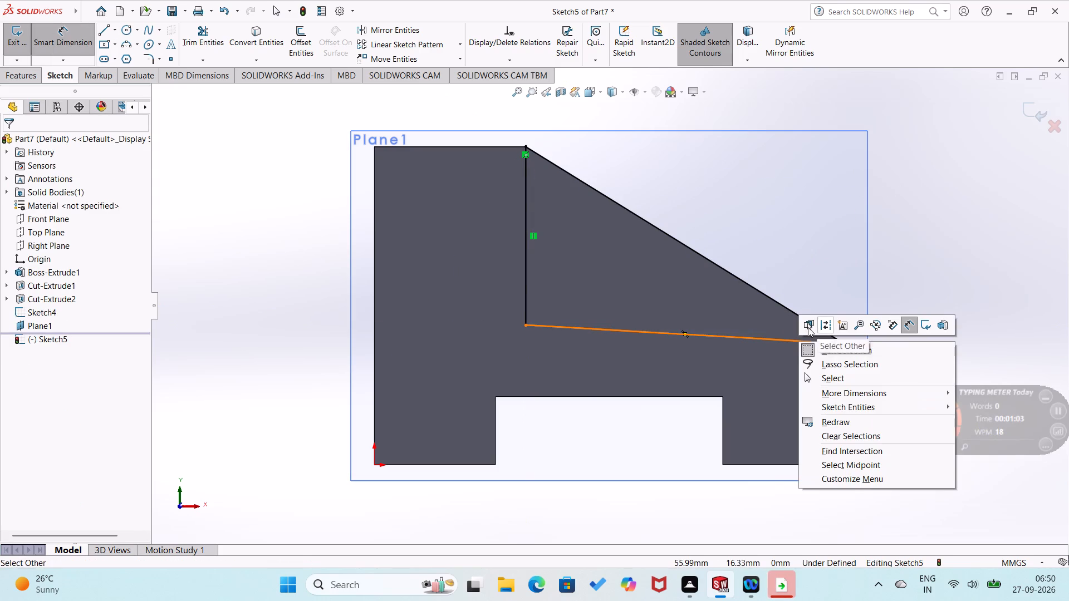
{"action": "key", "text": "Escape"}
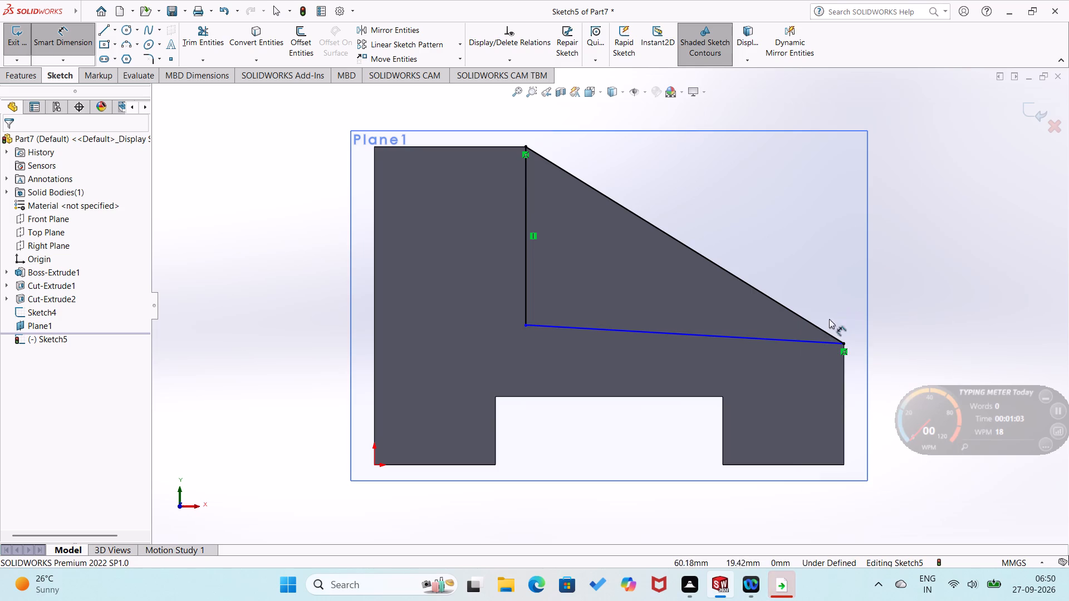
{"action": "key", "text": "Escape"}
{"action": "right_click", "coordinate": [803, 338]}
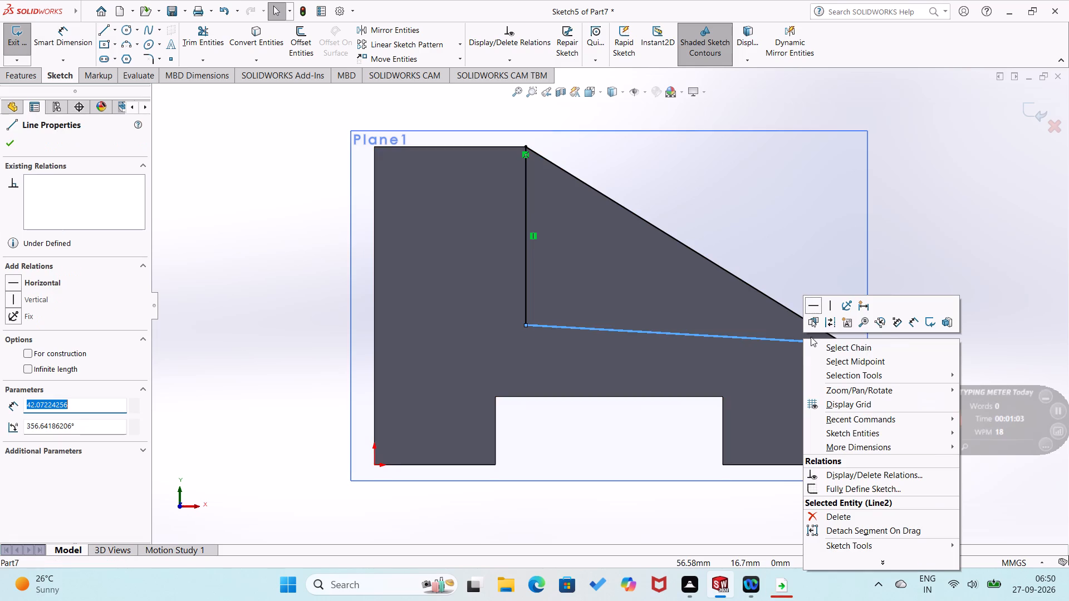
{"action": "left_click", "coordinate": [816, 308]}
{"action": "right_click_drag", "start_coordinate": [916, 299], "coordinate": [961, 197]}
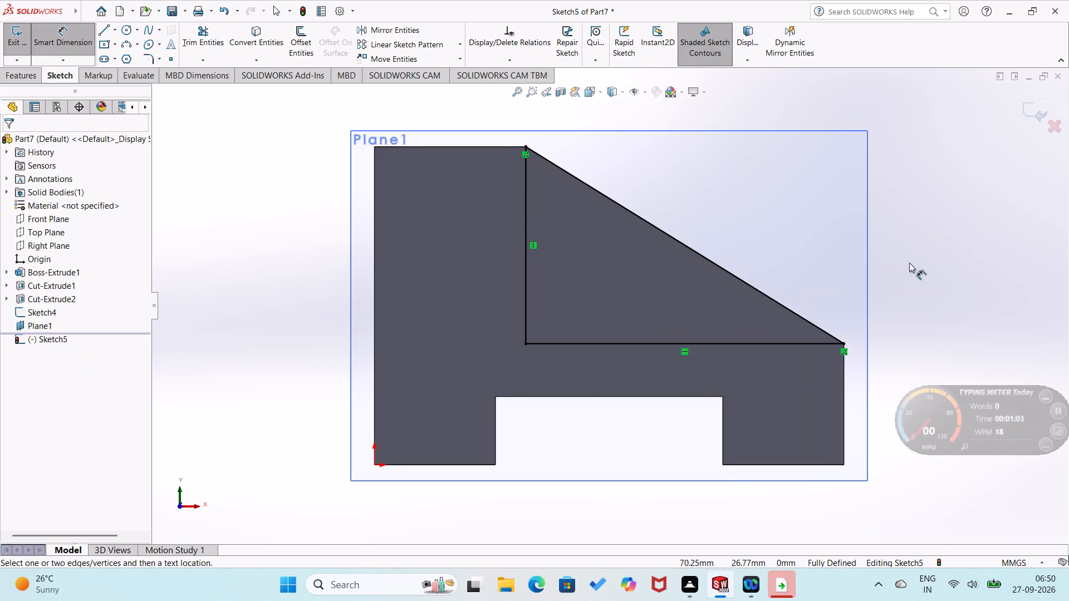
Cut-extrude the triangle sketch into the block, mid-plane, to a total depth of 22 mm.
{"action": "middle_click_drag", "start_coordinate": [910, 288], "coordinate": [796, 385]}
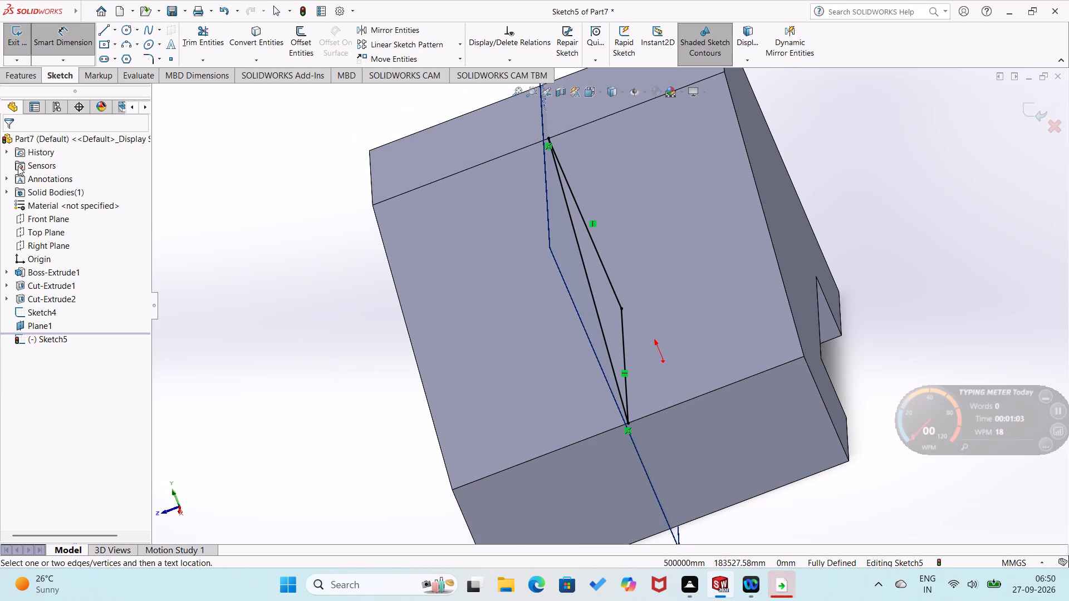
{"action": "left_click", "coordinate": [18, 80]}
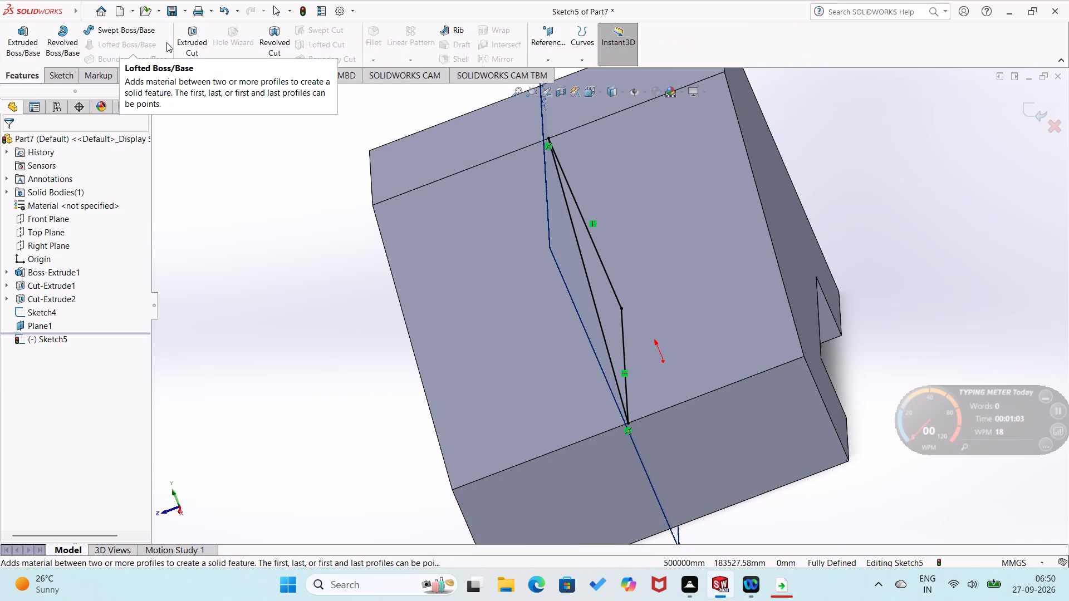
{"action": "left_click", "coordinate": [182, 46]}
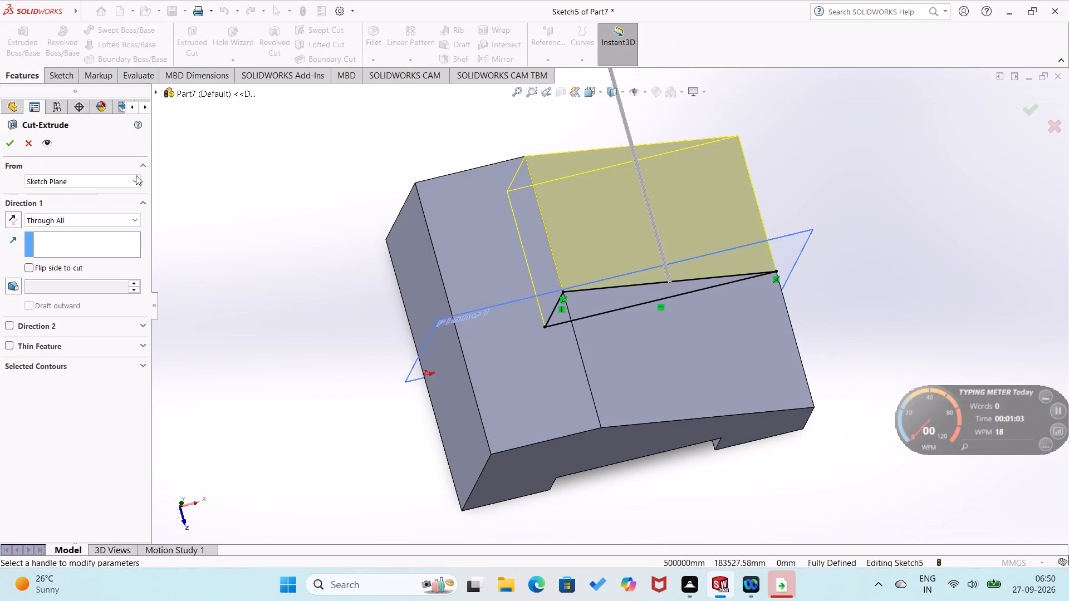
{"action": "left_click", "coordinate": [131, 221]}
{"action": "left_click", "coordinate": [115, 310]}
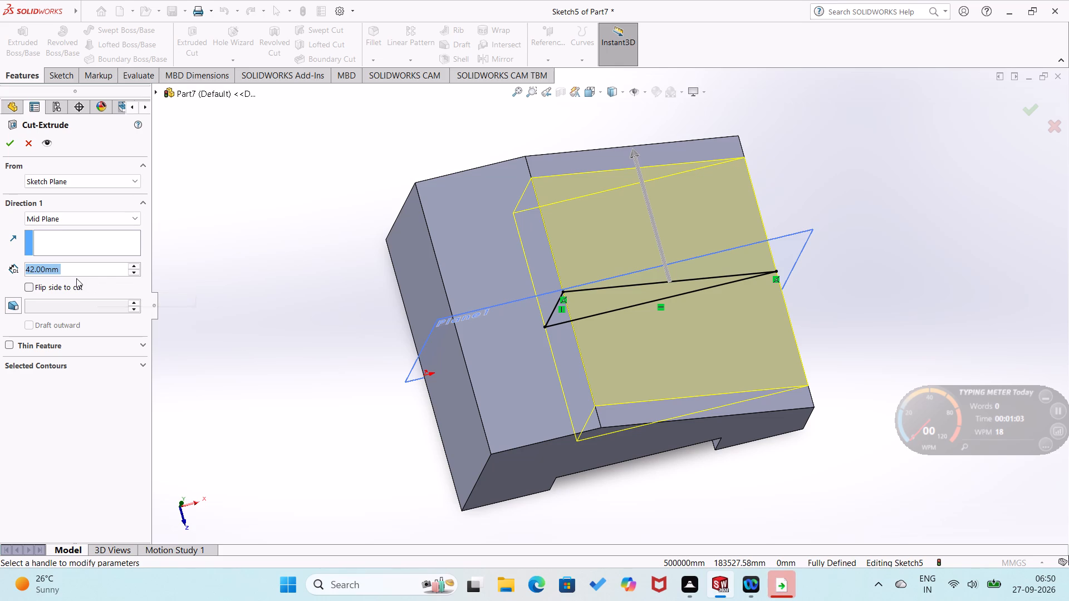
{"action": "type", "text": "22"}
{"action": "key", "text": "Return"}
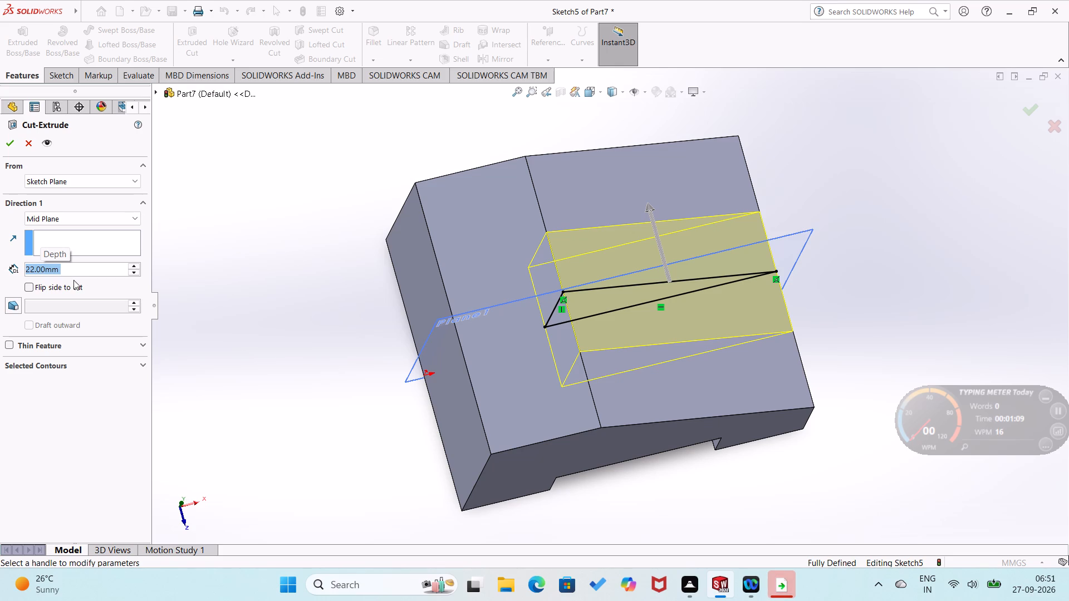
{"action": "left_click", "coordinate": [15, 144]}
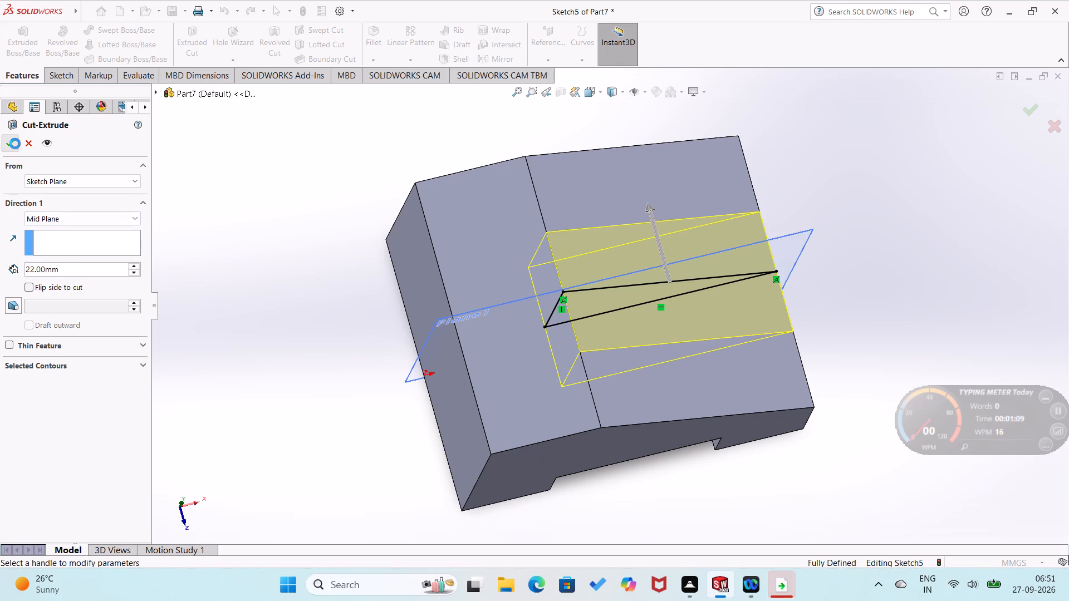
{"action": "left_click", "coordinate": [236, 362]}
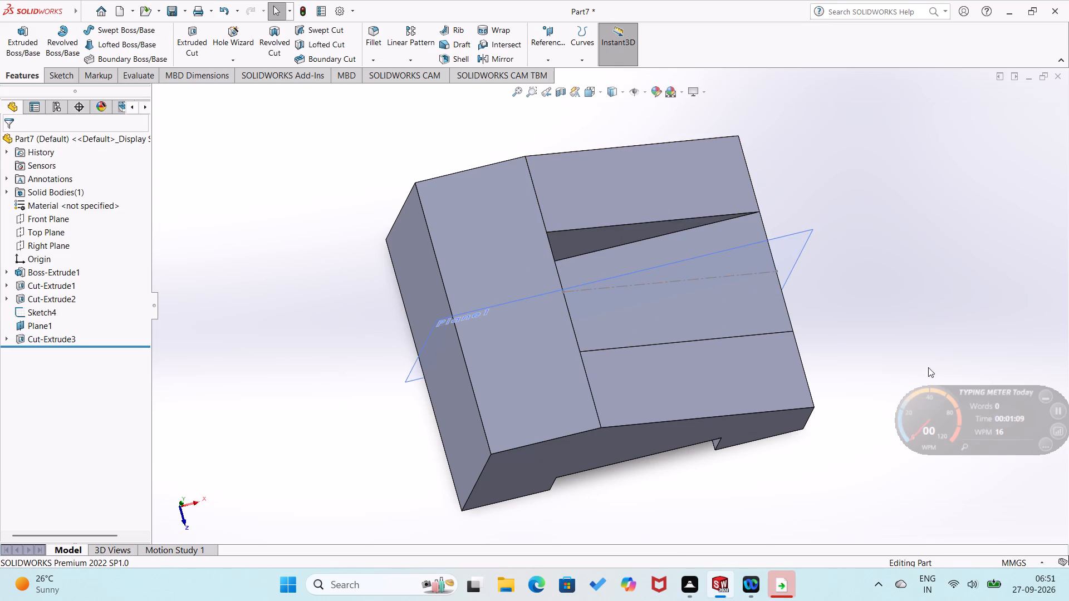
Open a new sketch from the recess edge and dimension the width of the solid strip beside the recess.
{"action": "right_click_drag", "start_coordinate": [925, 378], "coordinate": [949, 211]}
{"action": "left_click_drag", "start_coordinate": [727, 223], "coordinate": [727, 215]}
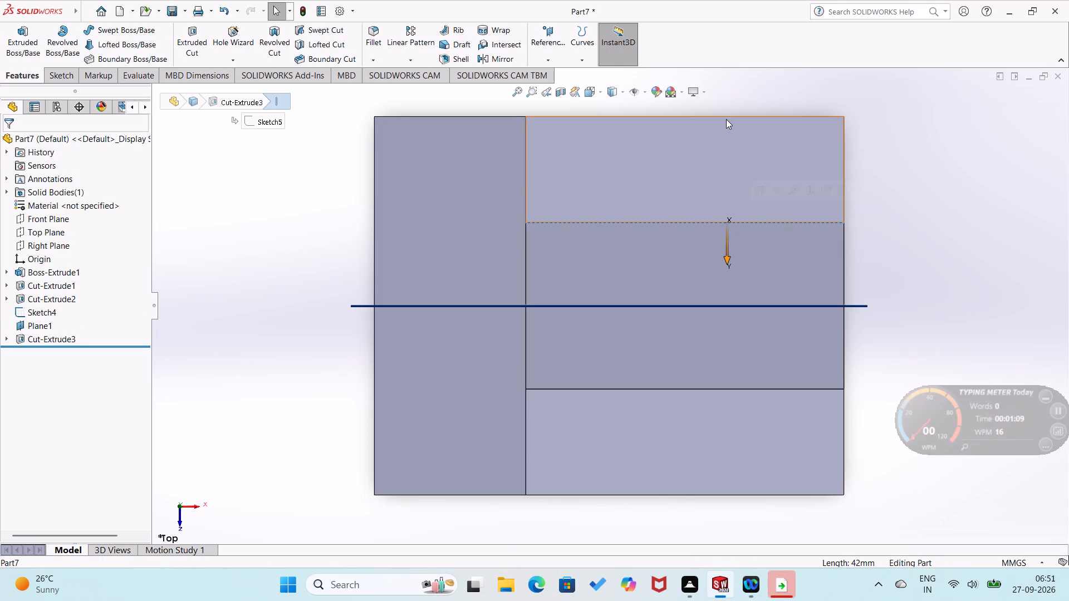
{"action": "left_click", "coordinate": [51, 74]}
{"action": "left_click", "coordinate": [3, 45]}
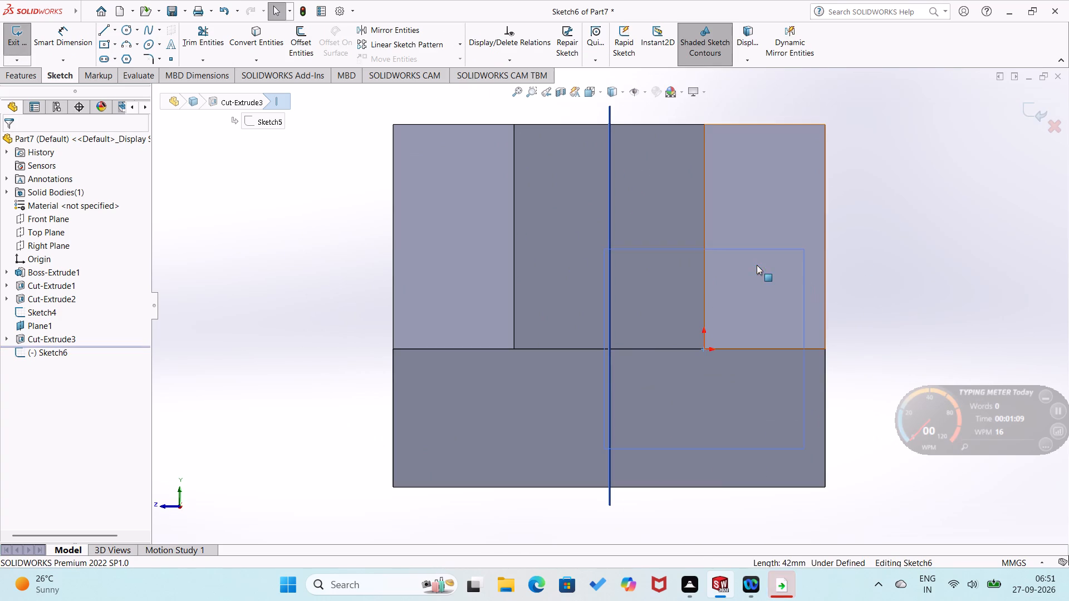
{"action": "left_click", "coordinate": [757, 265]}
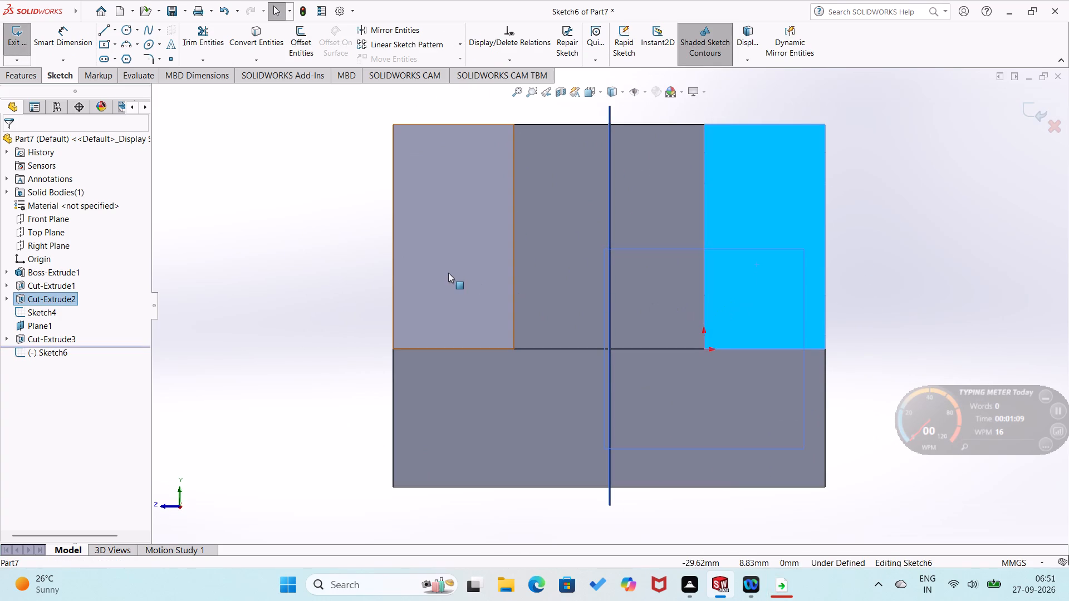
{"action": "right_click", "coordinate": [437, 273]}
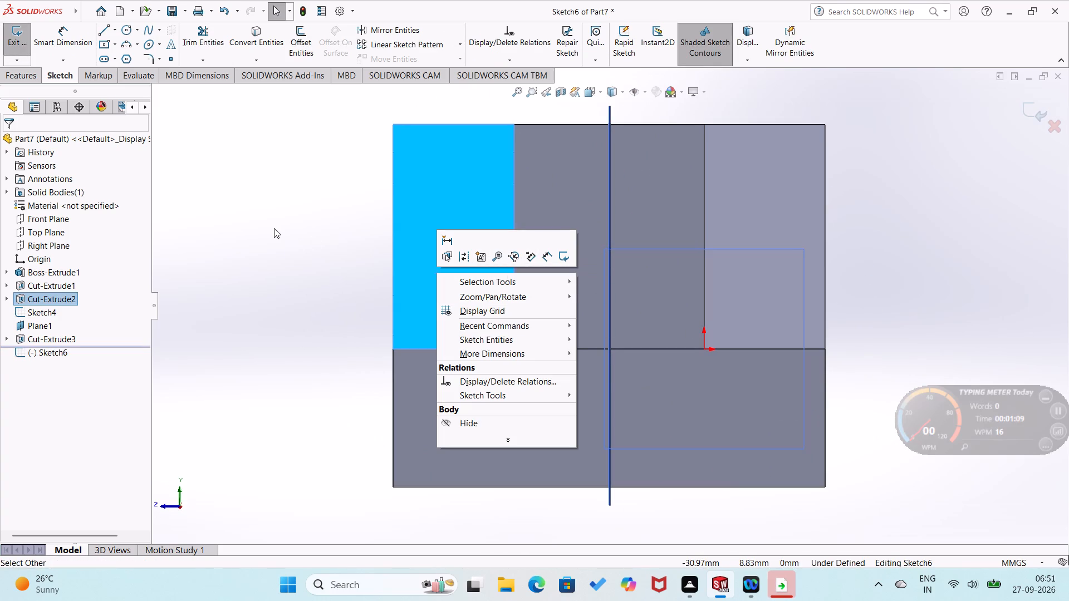
{"action": "left_click", "coordinate": [268, 228]}
{"action": "right_click_drag", "start_coordinate": [951, 313], "coordinate": [807, 339]}
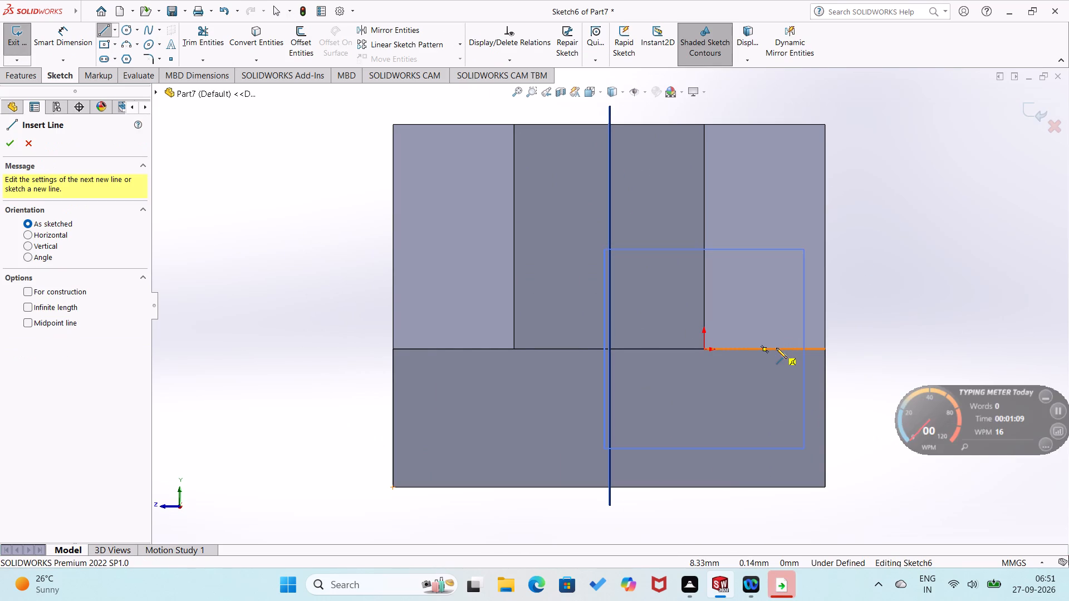
{"action": "left_click_drag", "start_coordinate": [776, 348], "coordinate": [775, 354]}
{"action": "right_click_drag", "start_coordinate": [846, 361], "coordinate": [921, 214]}
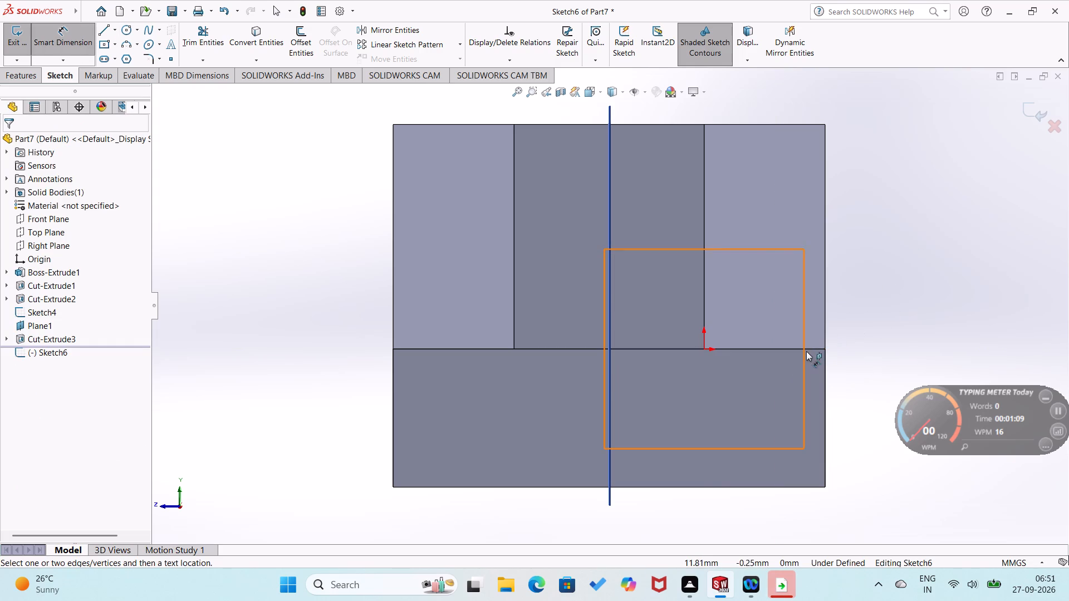
{"action": "left_click_drag", "start_coordinate": [817, 348], "coordinate": [801, 364]}
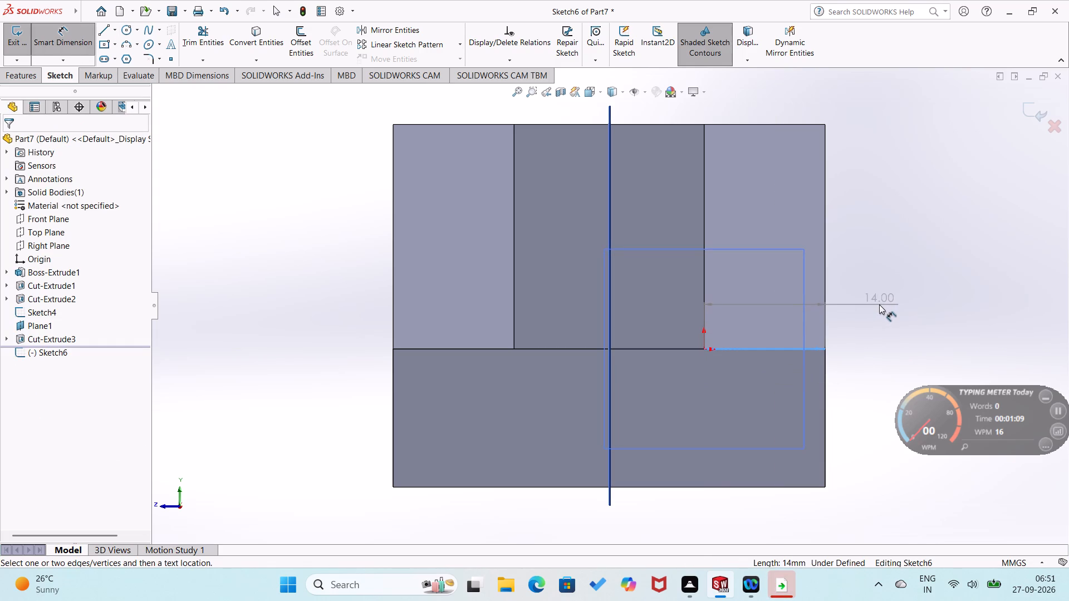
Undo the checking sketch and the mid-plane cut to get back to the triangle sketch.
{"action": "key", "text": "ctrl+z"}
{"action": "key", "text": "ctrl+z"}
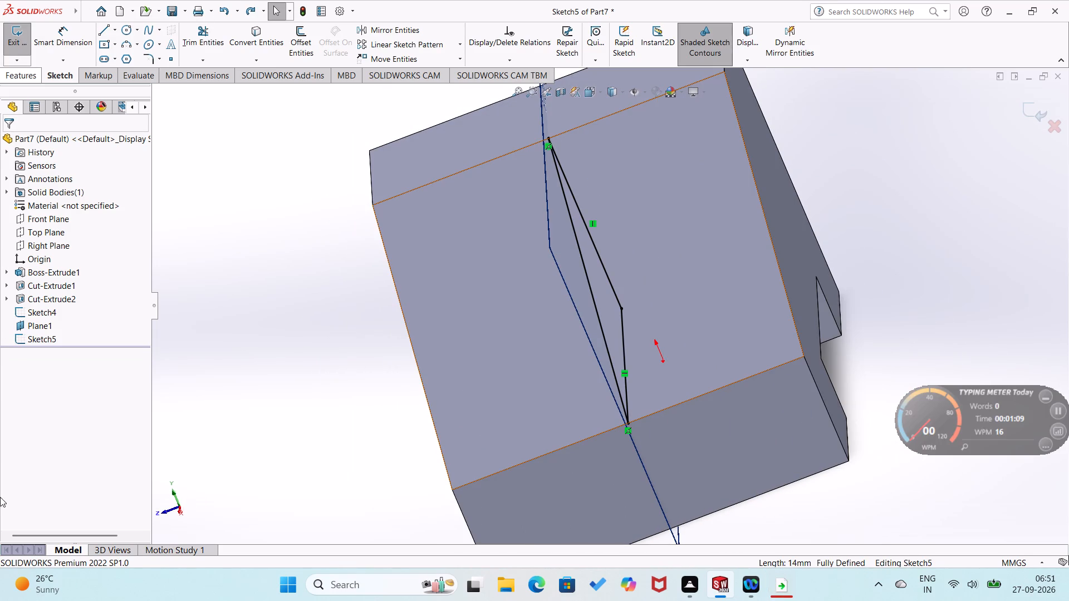
Cut-extrude the triangle sketch mid-plane with a total depth of 26 mm.
{"action": "left_click", "coordinate": [12, 82]}
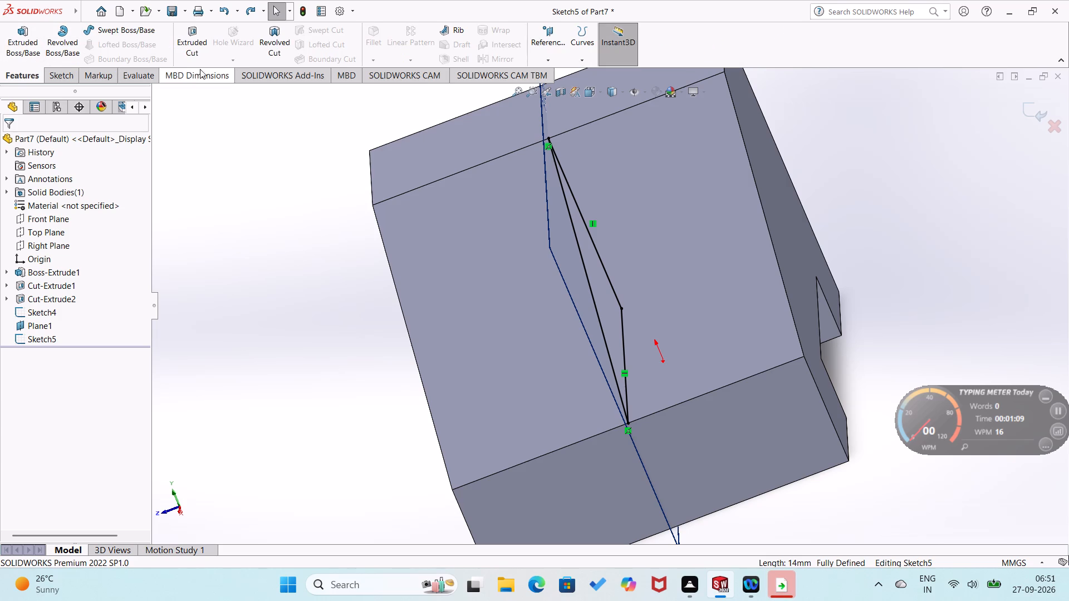
{"action": "left_click", "coordinate": [192, 44]}
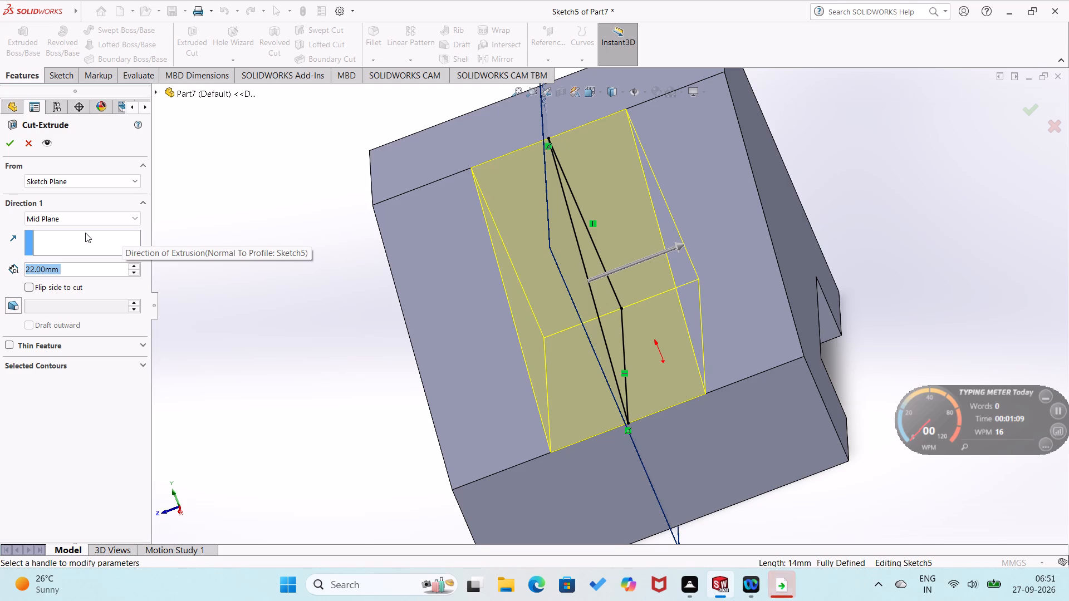
{"action": "type", "text": "25"}
{"action": "key", "text": "BackSpace"}
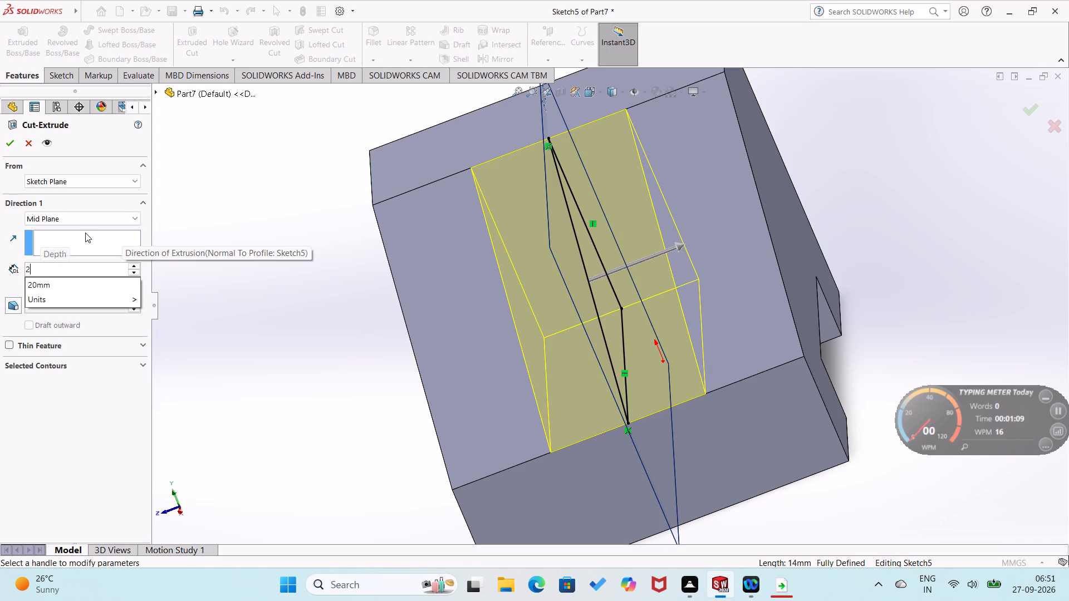
{"action": "key", "text": "6"}
{"action": "key", "text": "Return"}
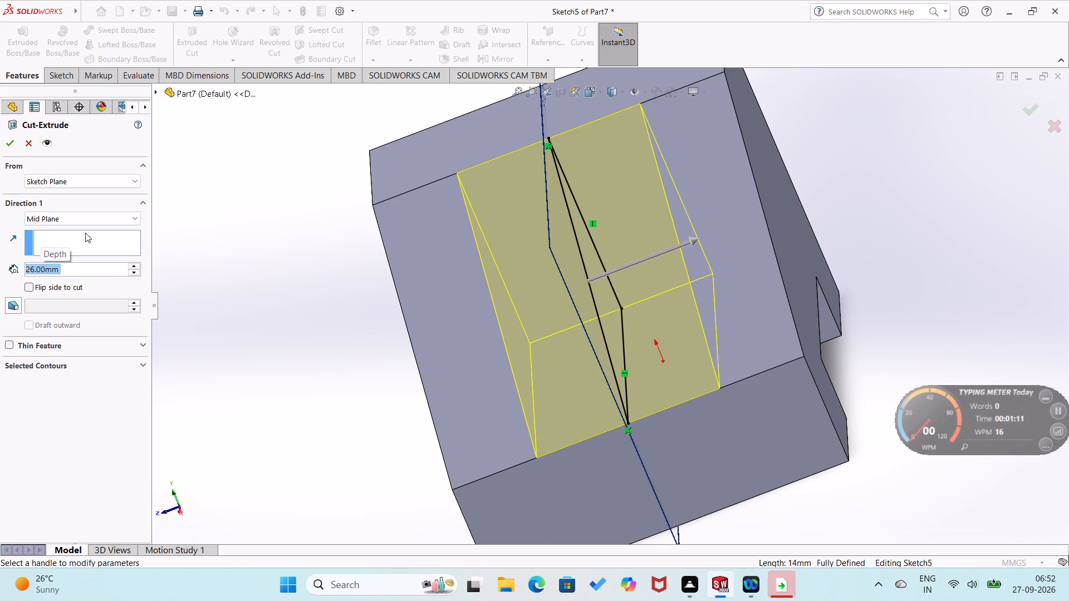
{"action": "left_click", "coordinate": [11, 148]}
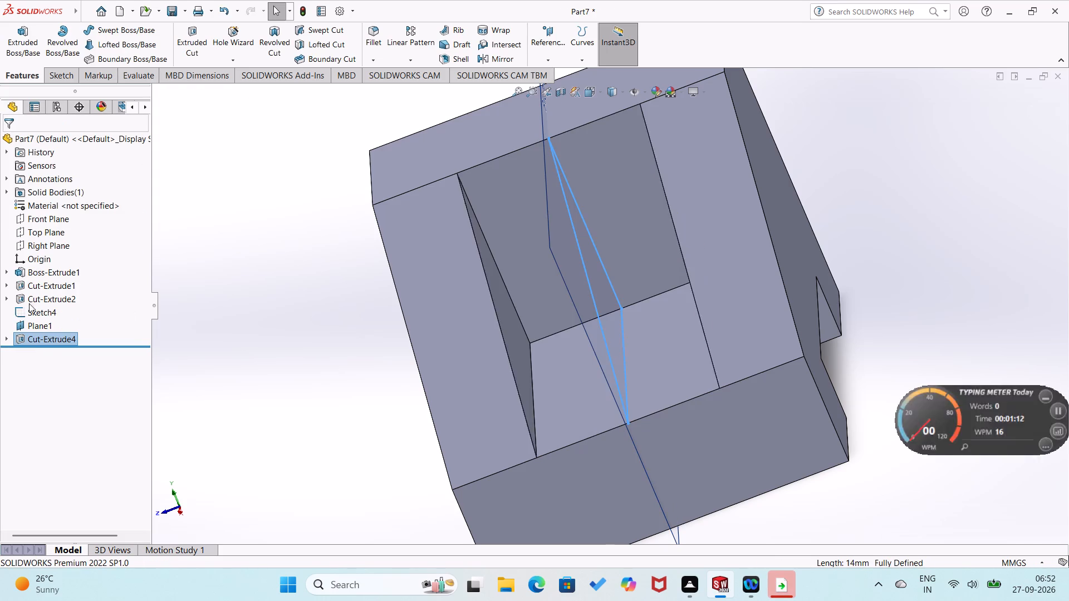
{"action": "left_click", "coordinate": [96, 386]}
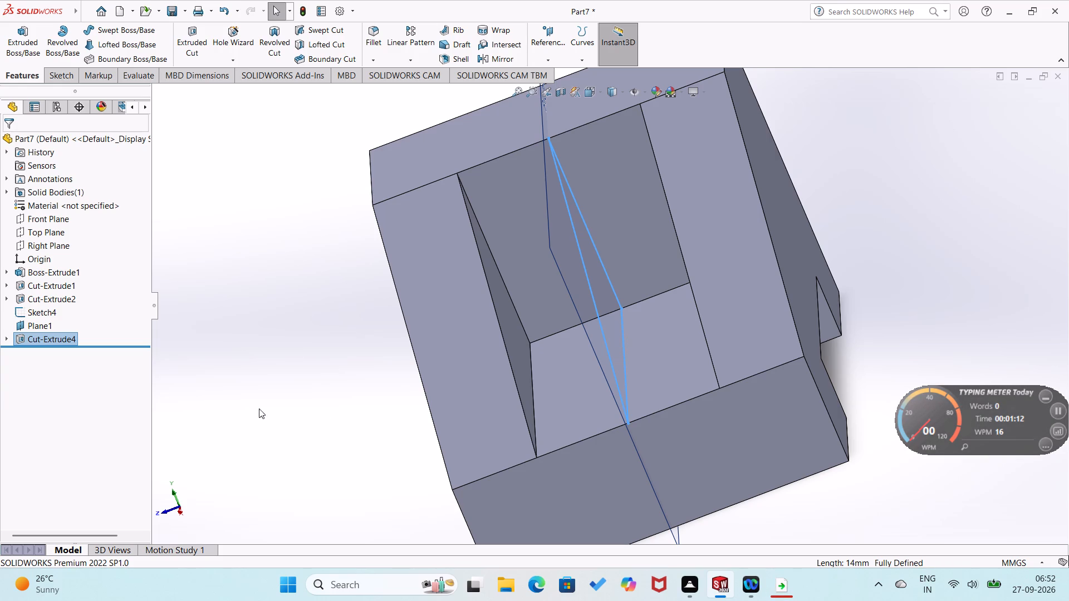
On the block's tall vertical end face, sketch a closed V-shaped triangle from the top edge, apex on the mid-plane, with perpendicular sides about 18 mm.
{"action": "middle_click_drag", "start_coordinate": [411, 435], "coordinate": [581, 473]}
{"action": "scroll", "coordinate": [562, 465], "scroll_direction": "up", "scroll_amount": 1}
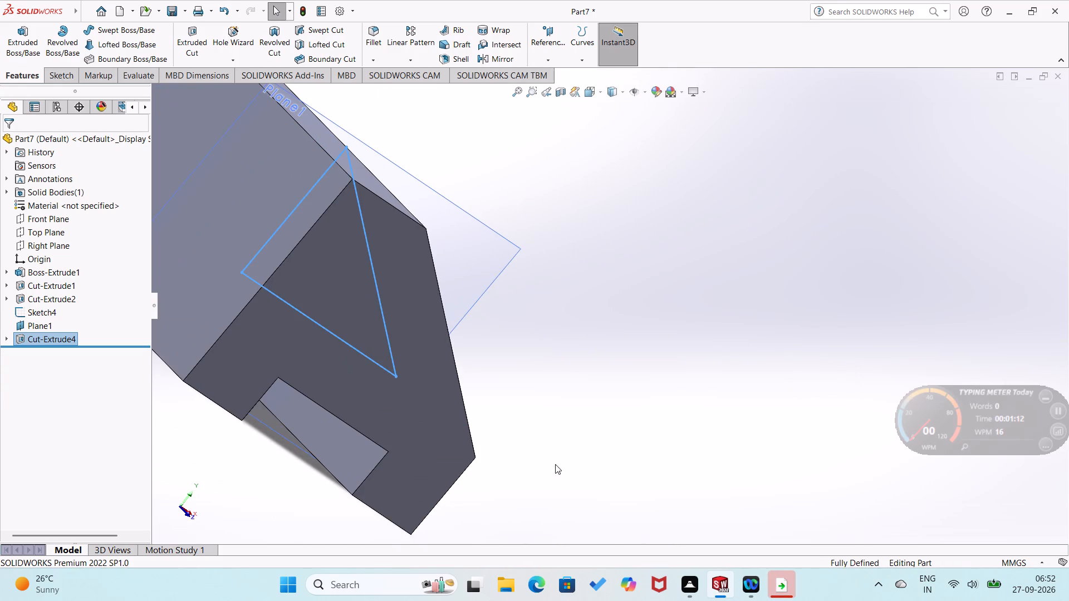
{"action": "right_click", "coordinate": [215, 276]}
{"action": "left_click", "coordinate": [244, 261]}
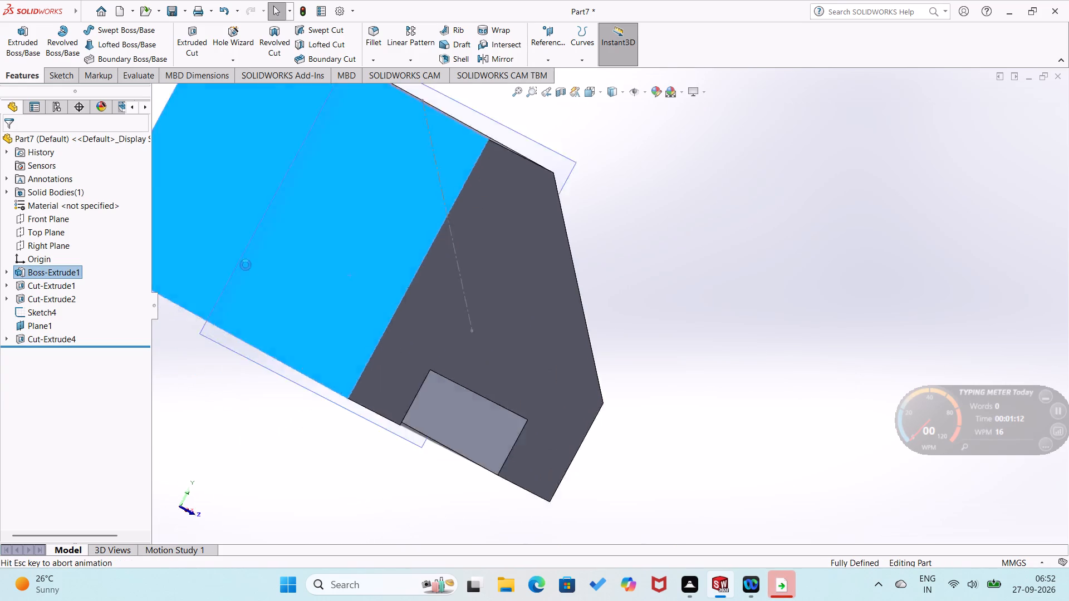
{"action": "right_click_drag", "start_coordinate": [299, 357], "coordinate": [231, 384]}
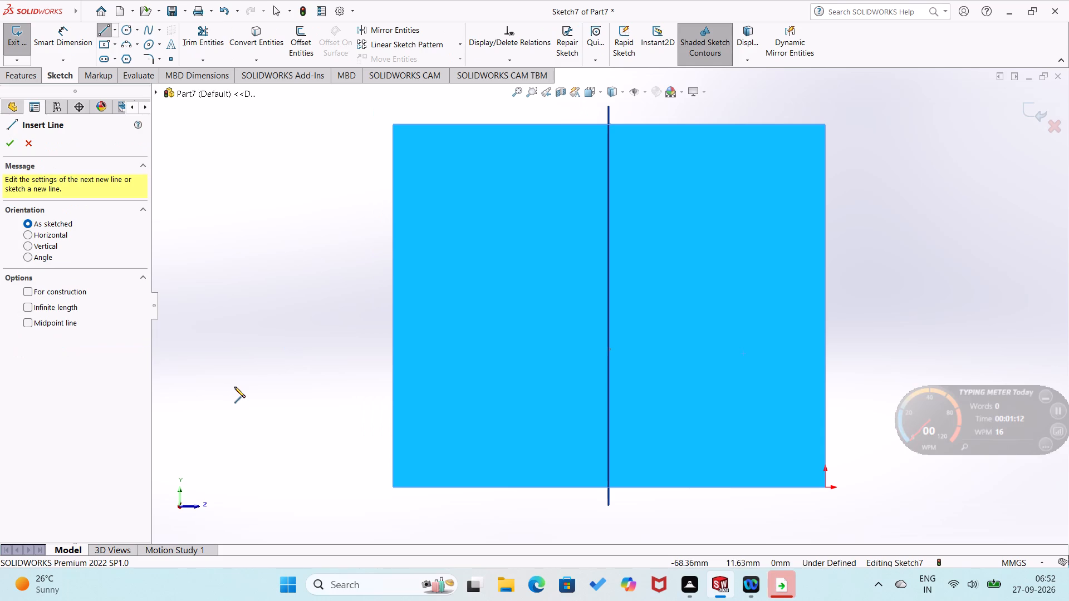
{"action": "left_click", "coordinate": [494, 124]}
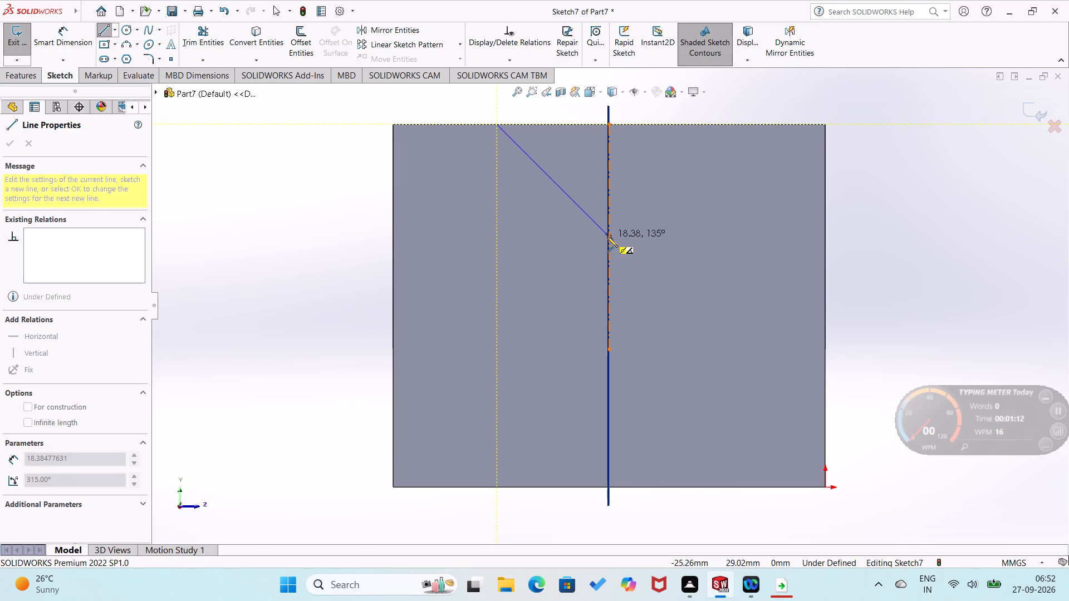
{"action": "left_click", "coordinate": [607, 237]}
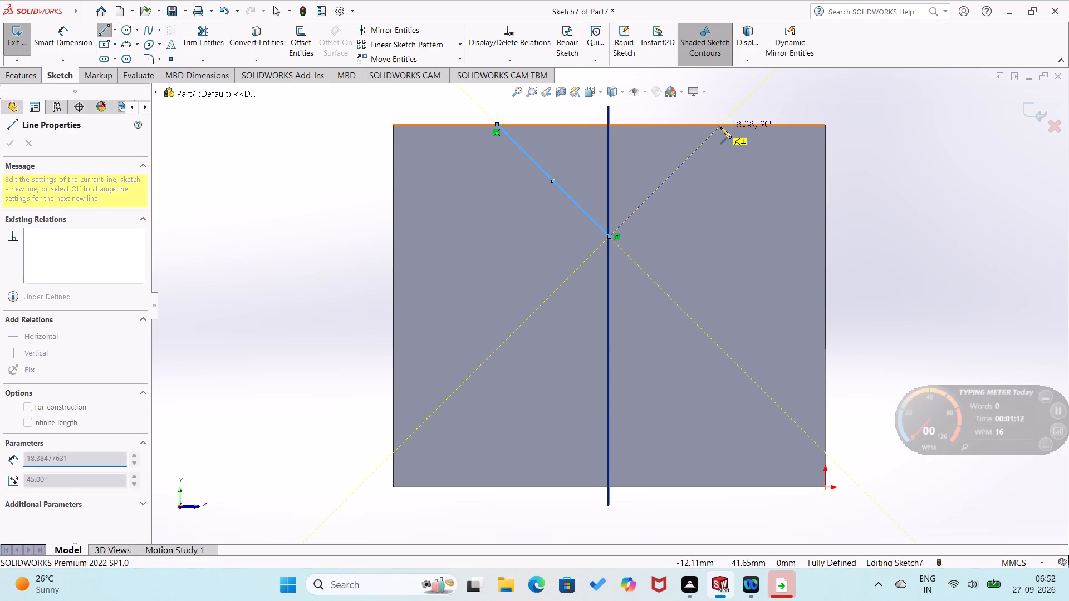
{"action": "left_click", "coordinate": [720, 125]}
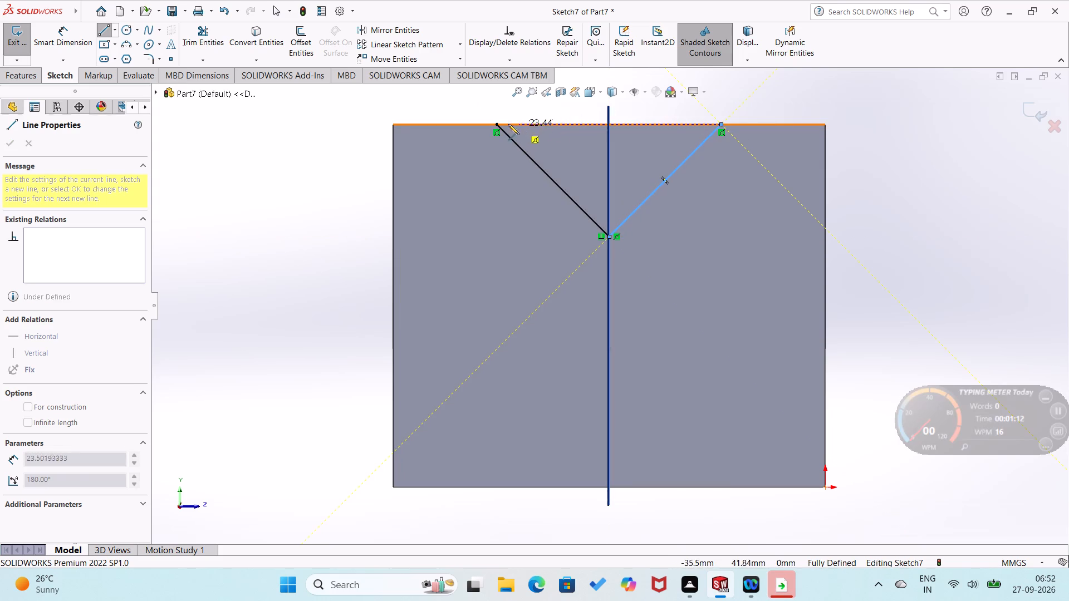
{"action": "left_click", "coordinate": [498, 122]}
Check the width of the V-shaped triangle's top edge and the position of its corner on the block's top edge.
{"action": "right_click_drag", "start_coordinate": [510, 273], "coordinate": [566, 138]}
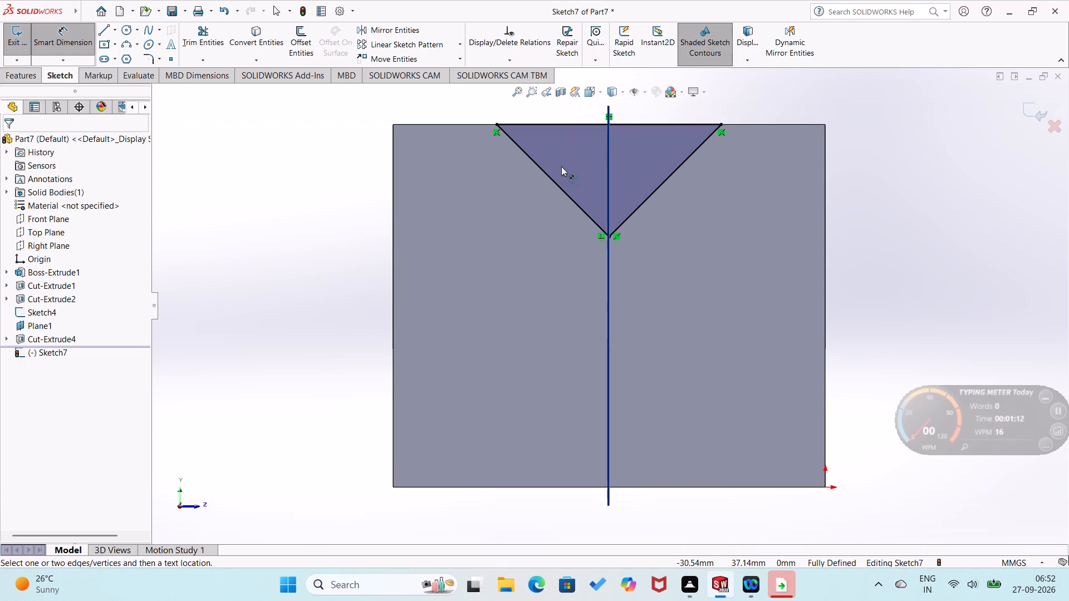
{"action": "left_click", "coordinate": [621, 123]}
{"action": "left_click", "coordinate": [615, 149]}
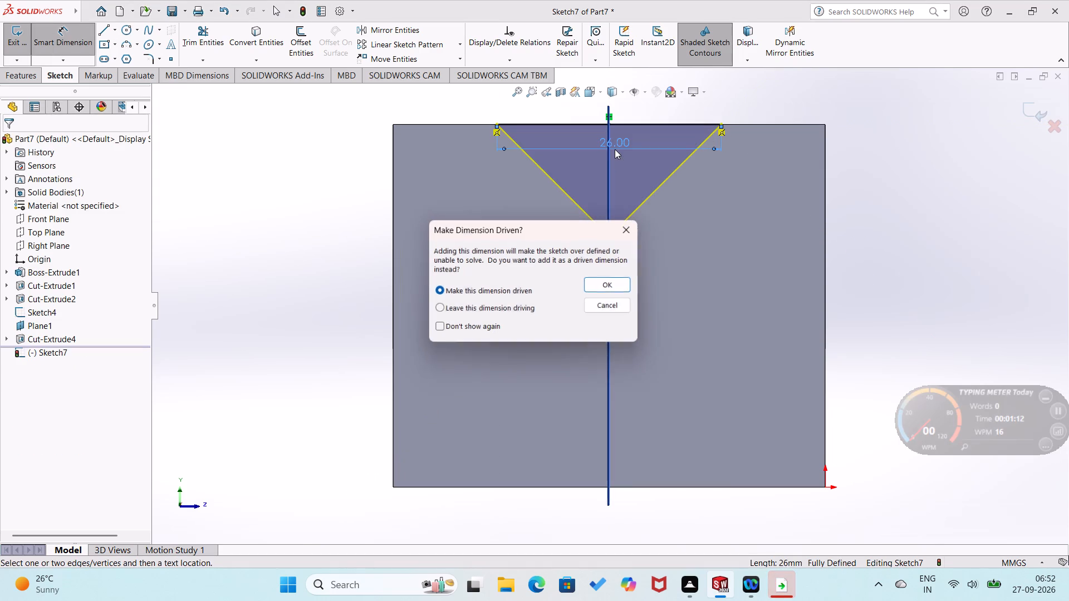
{"action": "left_click", "coordinate": [629, 225]}
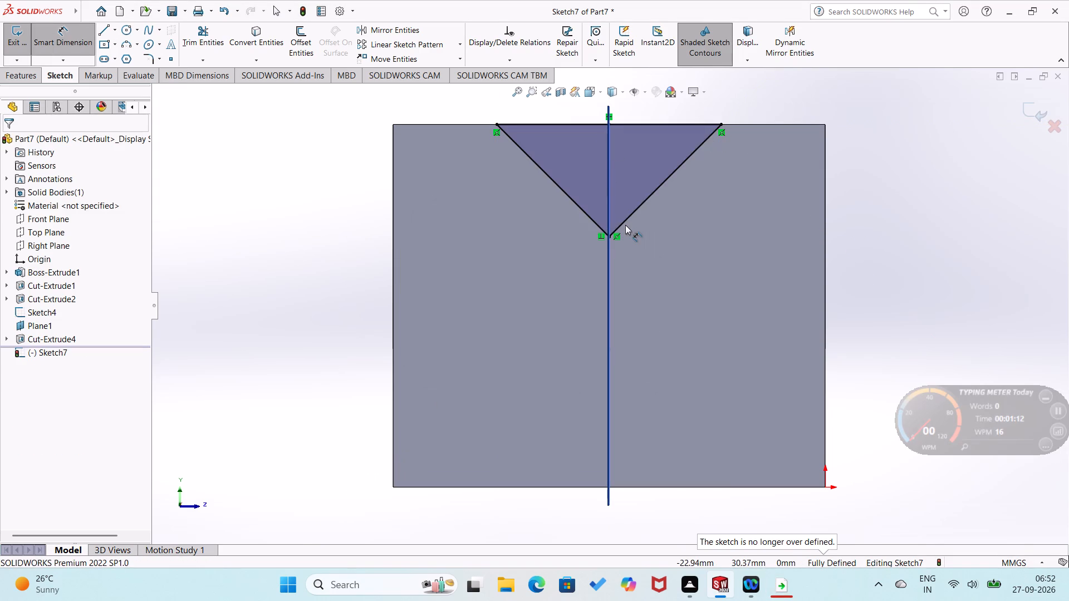
{"action": "right_click_drag", "start_coordinate": [306, 297], "coordinate": [331, 203]}
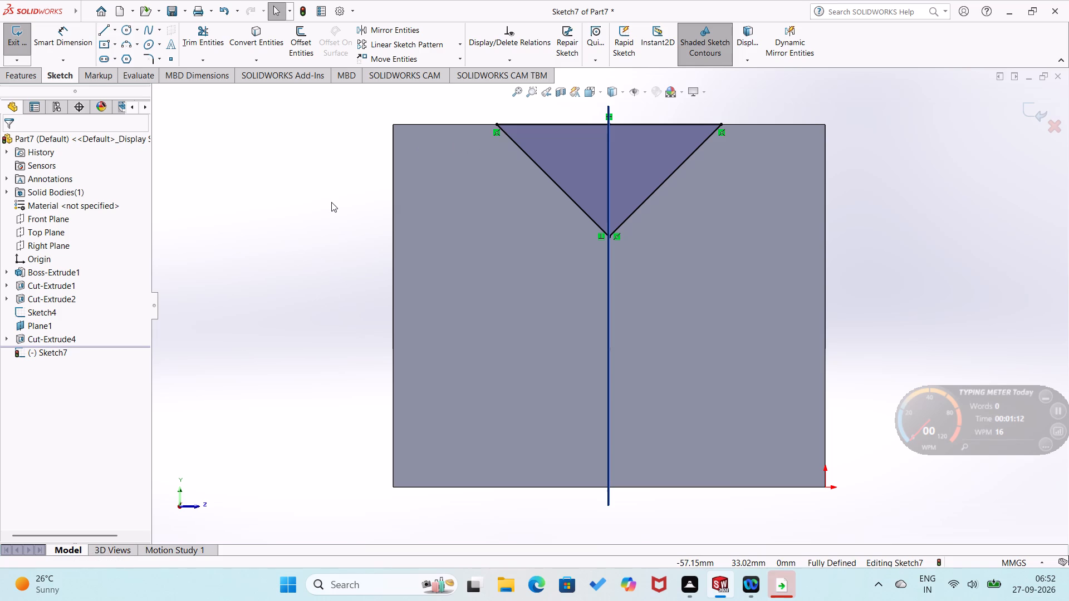
{"action": "left_click", "coordinate": [394, 122]}
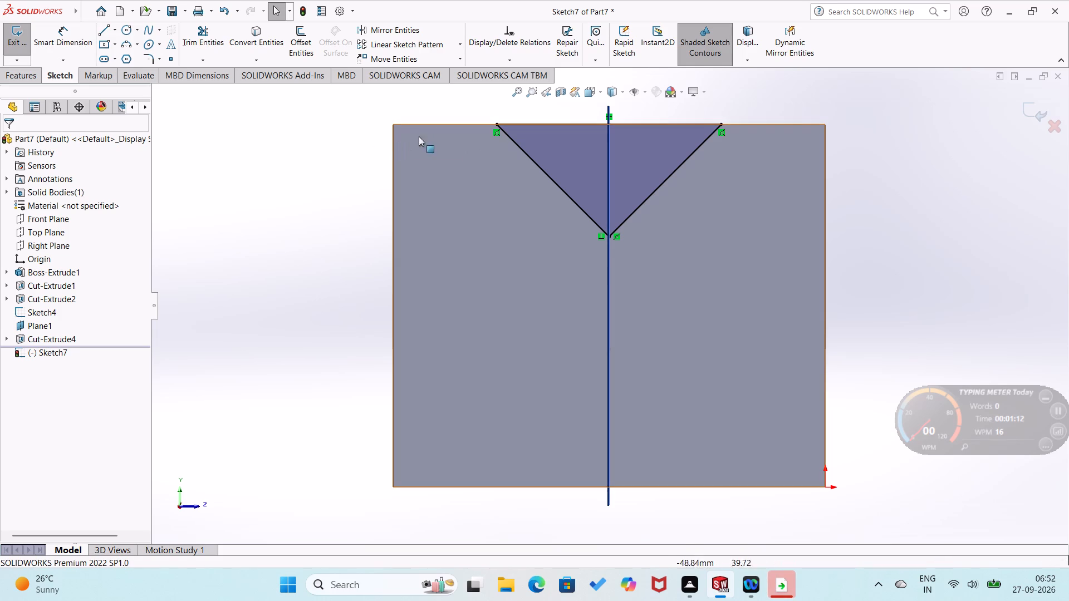
{"action": "left_click", "coordinate": [494, 126]}
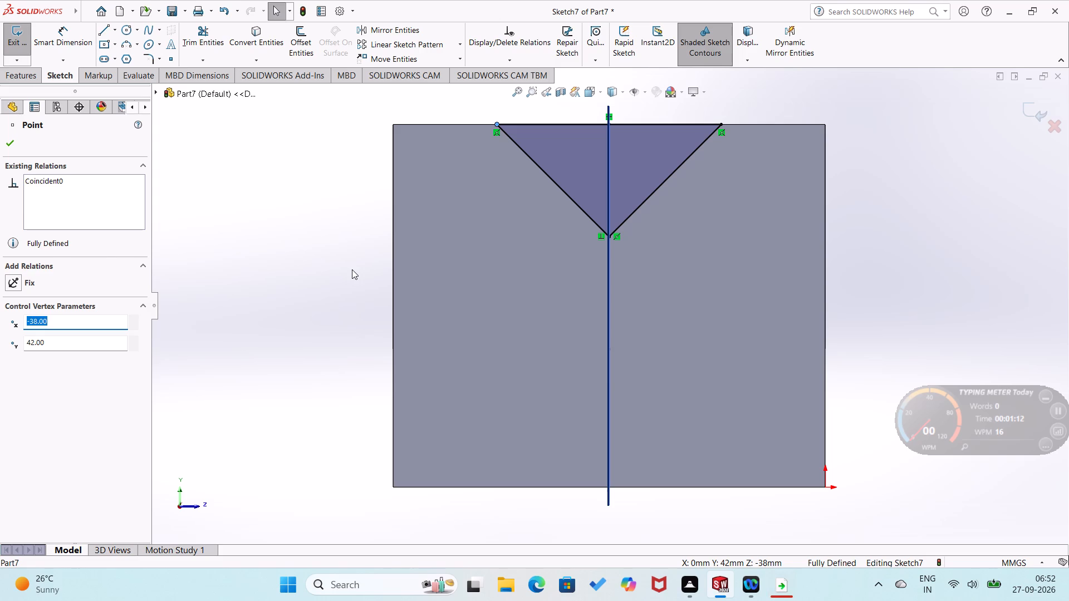
{"action": "left_click", "coordinate": [289, 302]}
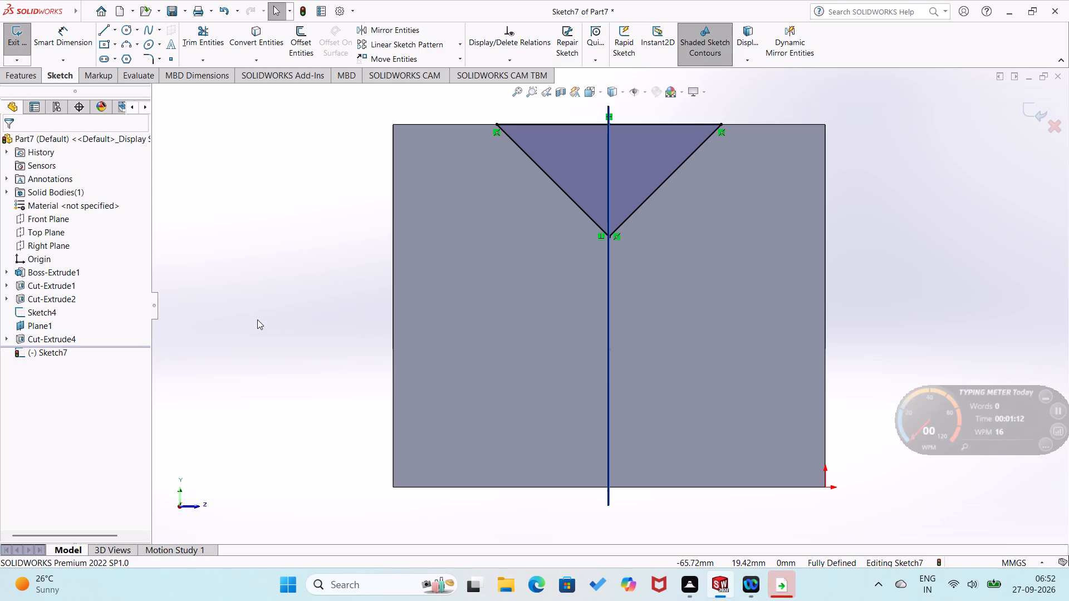
Cut-extrude the V-shaped triangle sketch from the vertical end face using the Through All end condition.
{"action": "middle_click_drag", "start_coordinate": [308, 353], "coordinate": [187, 442]}
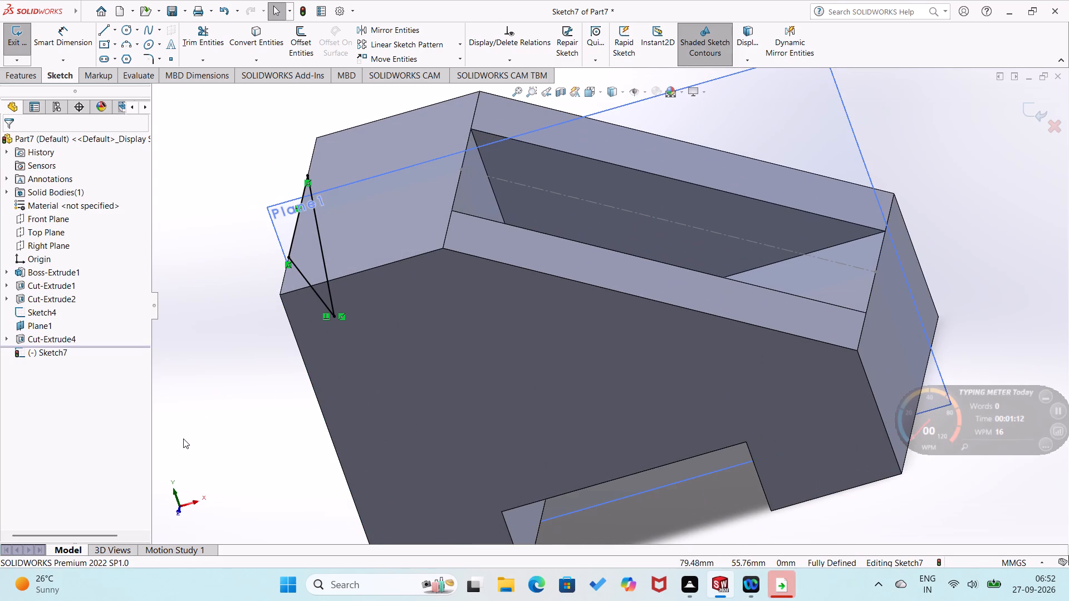
{"action": "left_click", "coordinate": [11, 75]}
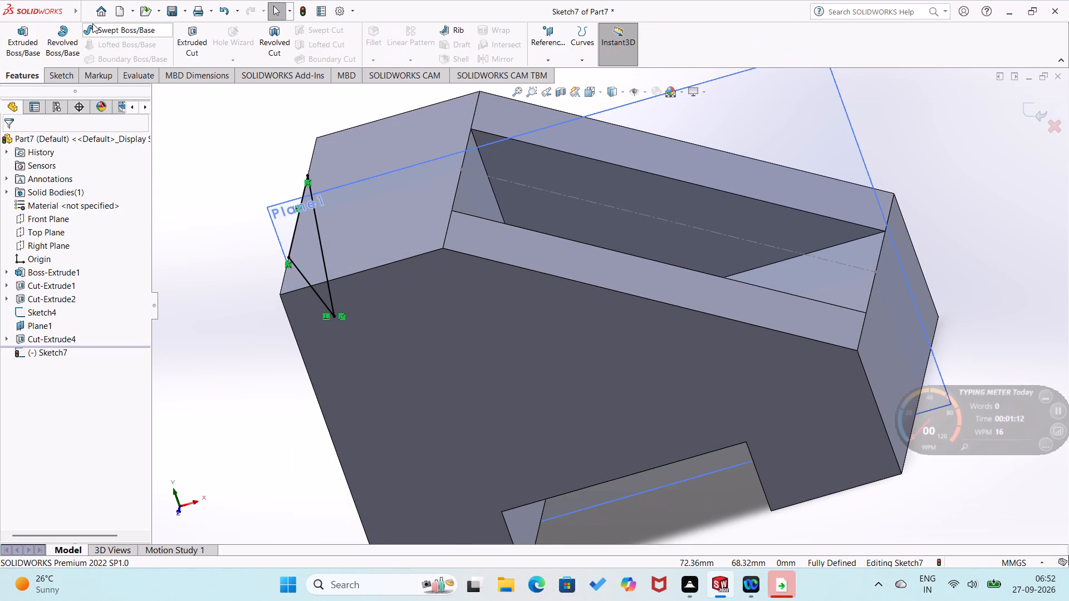
{"action": "left_click", "coordinate": [188, 48]}
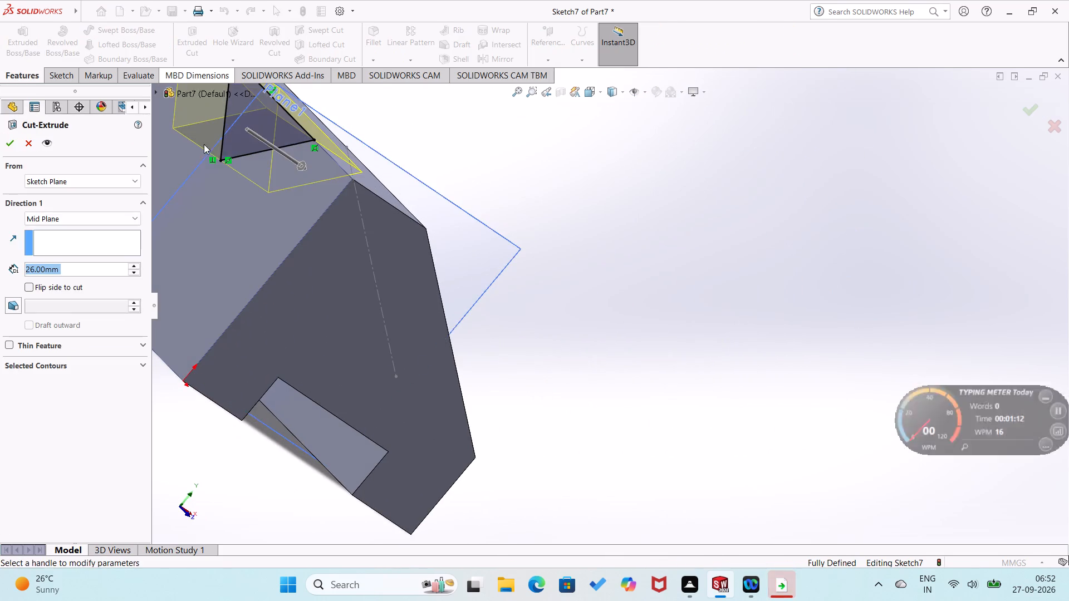
{"action": "middle_click_drag", "start_coordinate": [482, 259], "coordinate": [334, 390]}
{"action": "scroll", "coordinate": [347, 294], "scroll_direction": "up", "scroll_amount": 2}
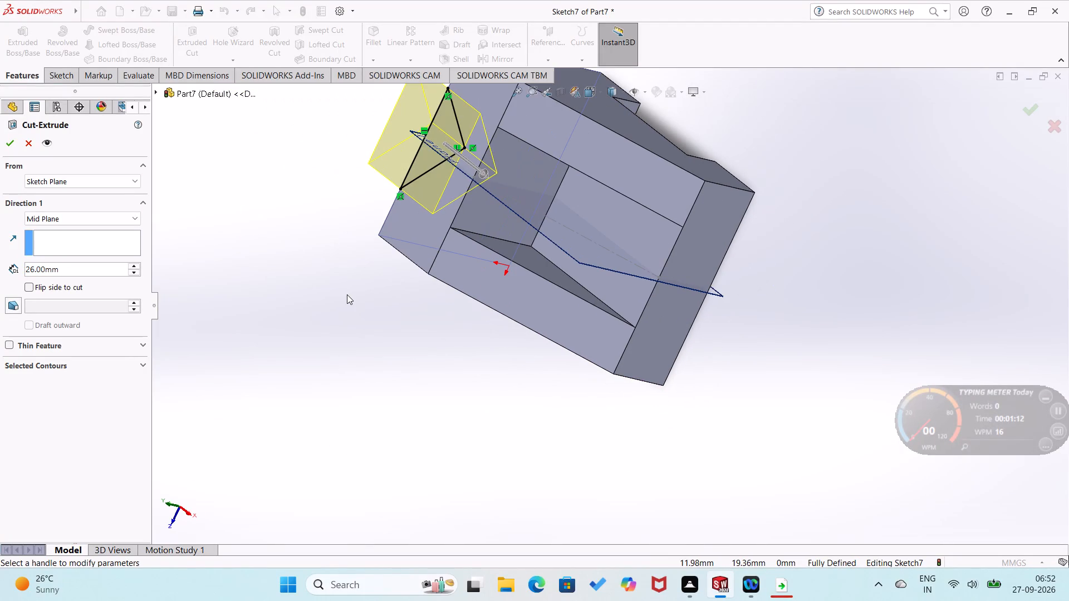
{"action": "left_click", "coordinate": [128, 217]}
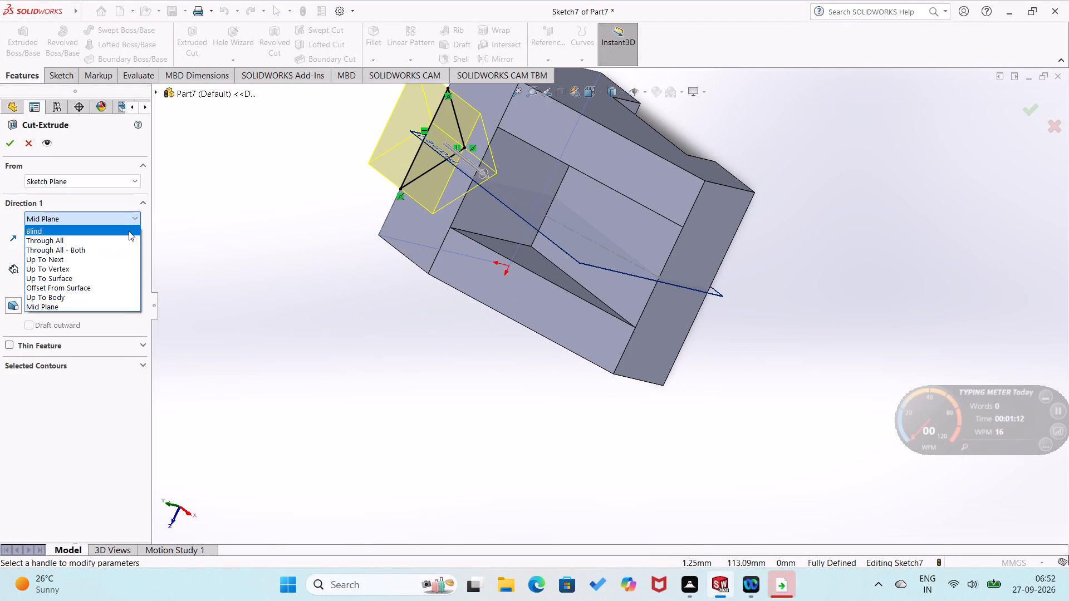
{"action": "left_click", "coordinate": [126, 239]}
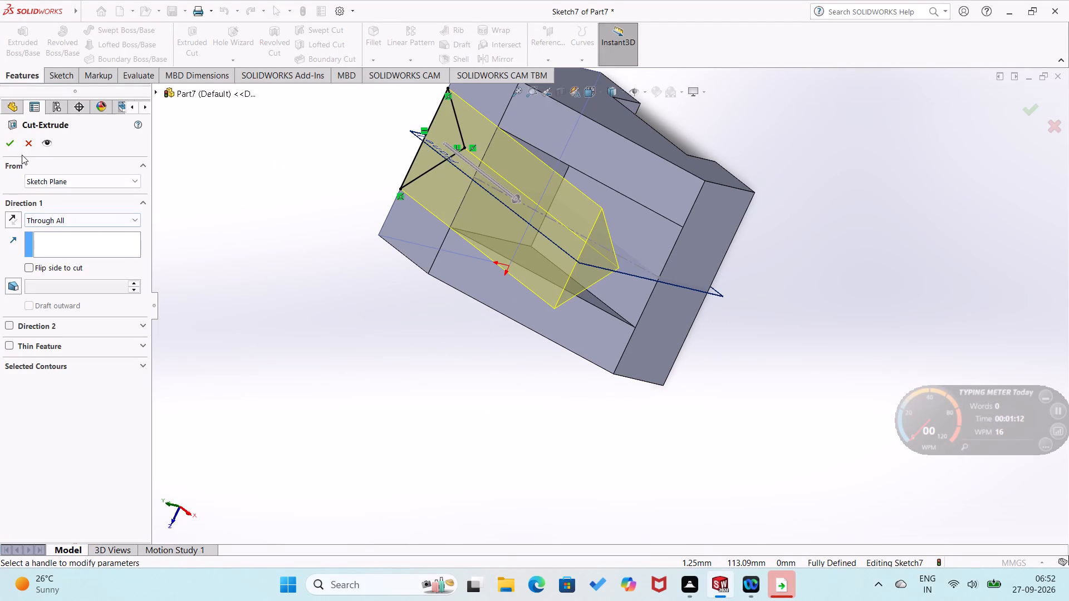
{"action": "left_click", "coordinate": [11, 147]}
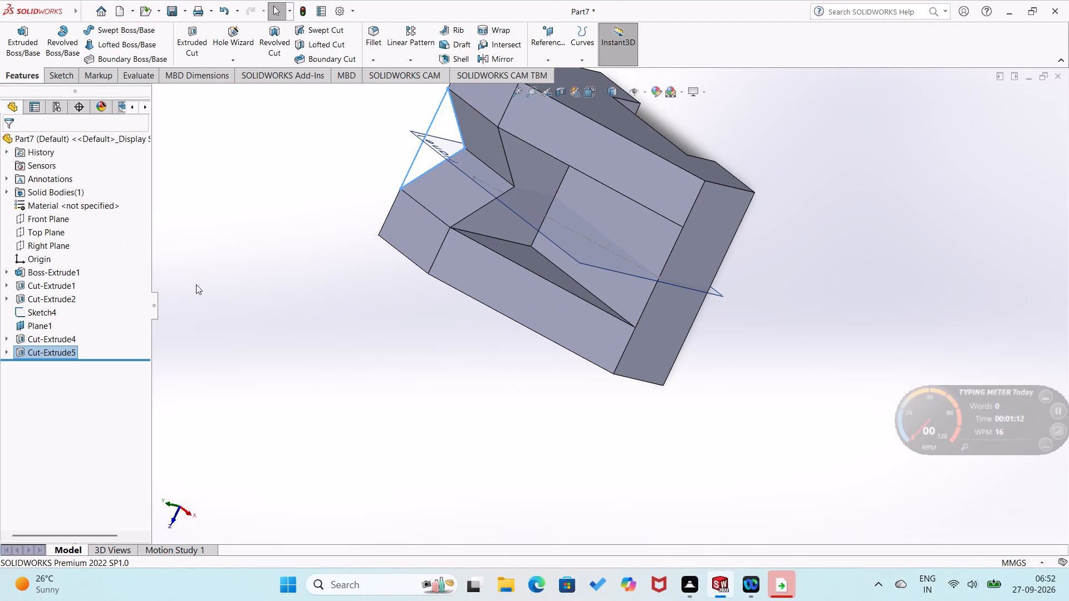
{"action": "left_click", "coordinate": [302, 330]}
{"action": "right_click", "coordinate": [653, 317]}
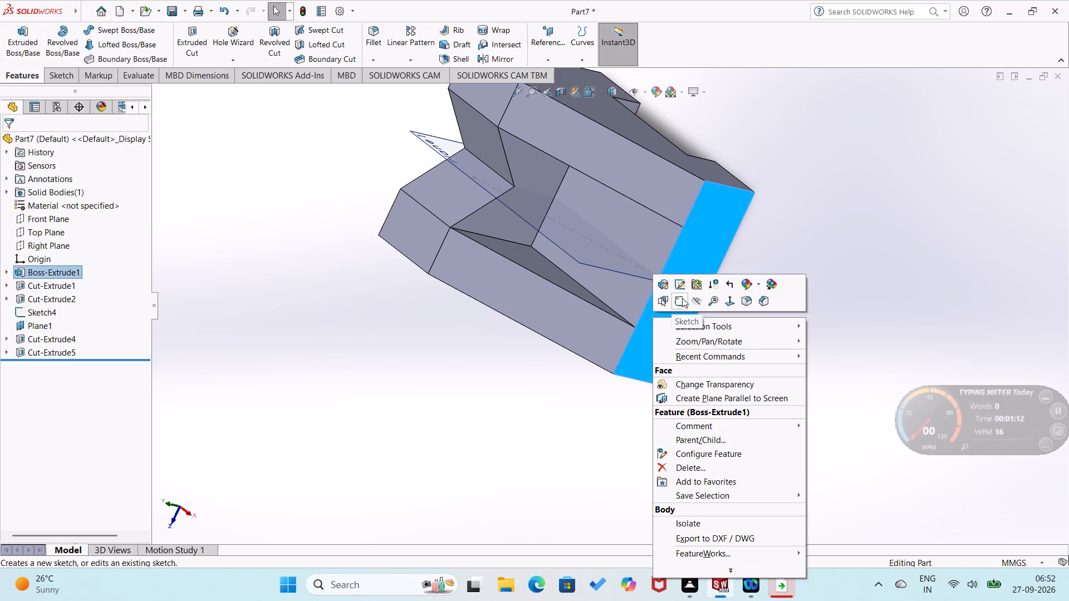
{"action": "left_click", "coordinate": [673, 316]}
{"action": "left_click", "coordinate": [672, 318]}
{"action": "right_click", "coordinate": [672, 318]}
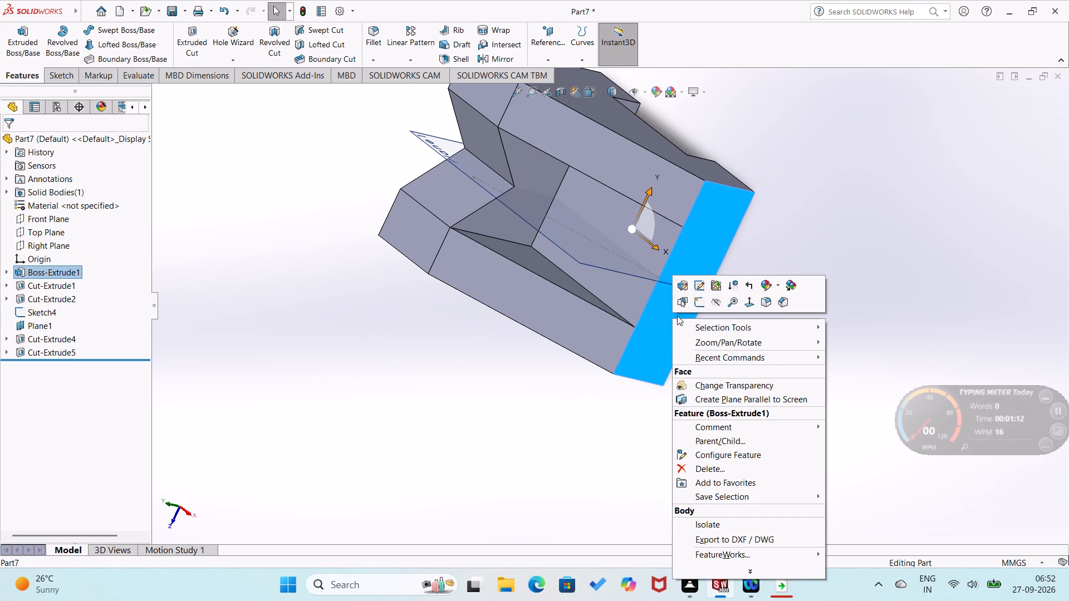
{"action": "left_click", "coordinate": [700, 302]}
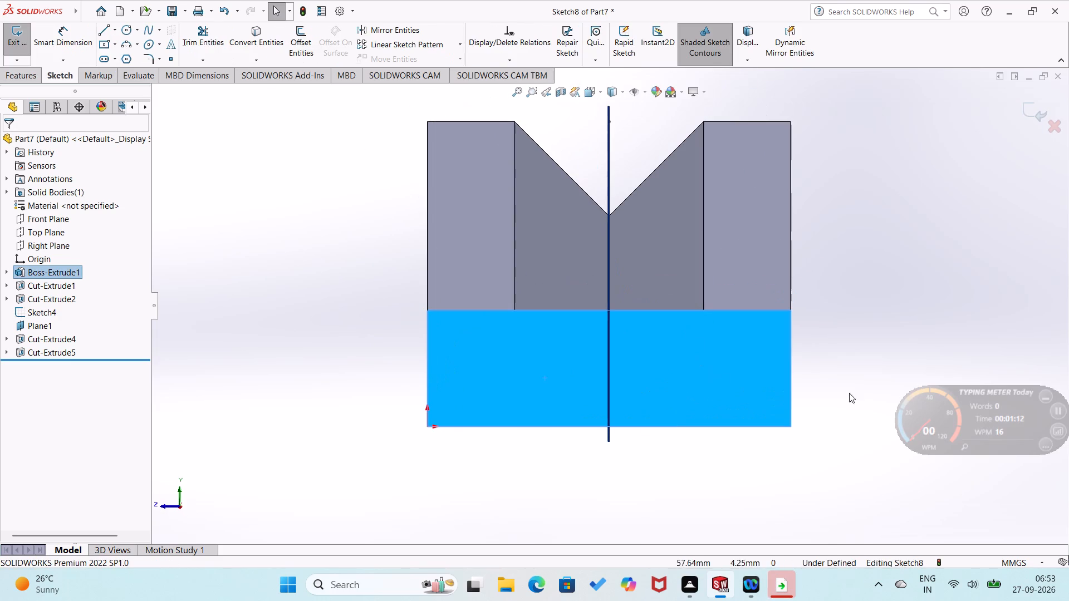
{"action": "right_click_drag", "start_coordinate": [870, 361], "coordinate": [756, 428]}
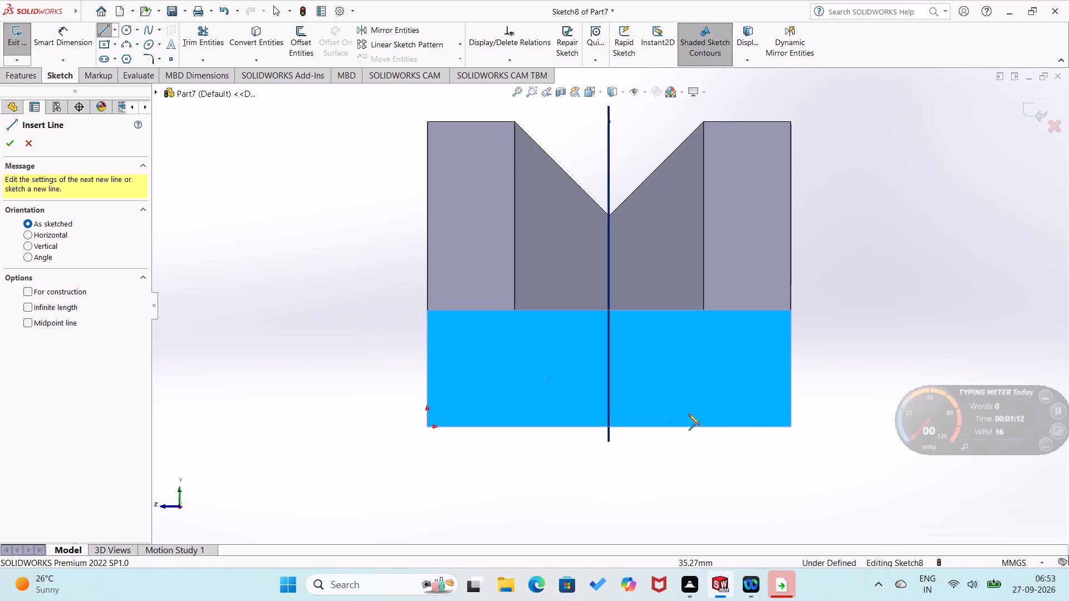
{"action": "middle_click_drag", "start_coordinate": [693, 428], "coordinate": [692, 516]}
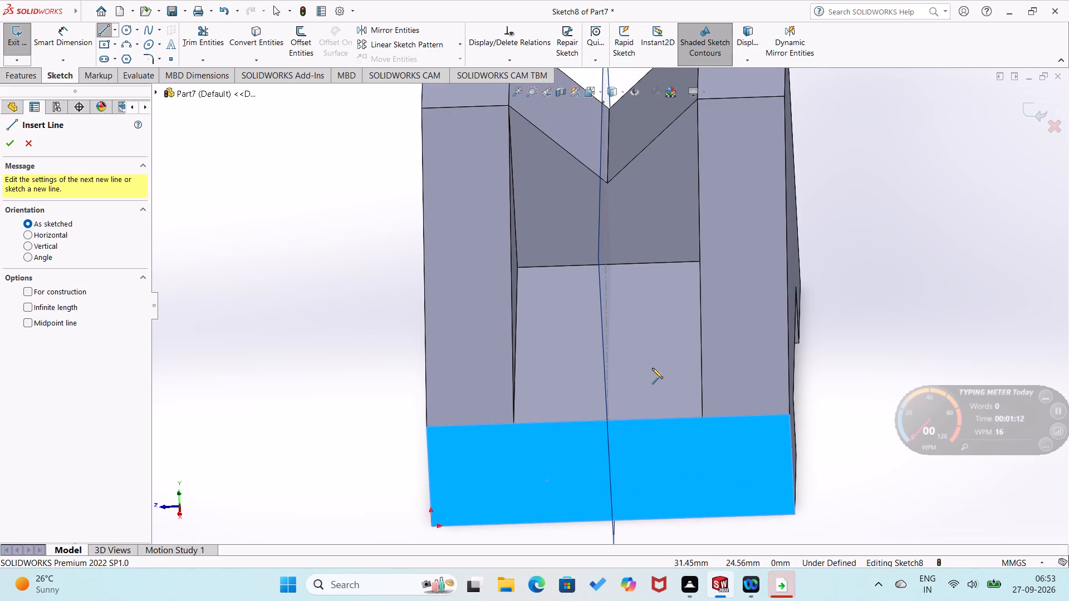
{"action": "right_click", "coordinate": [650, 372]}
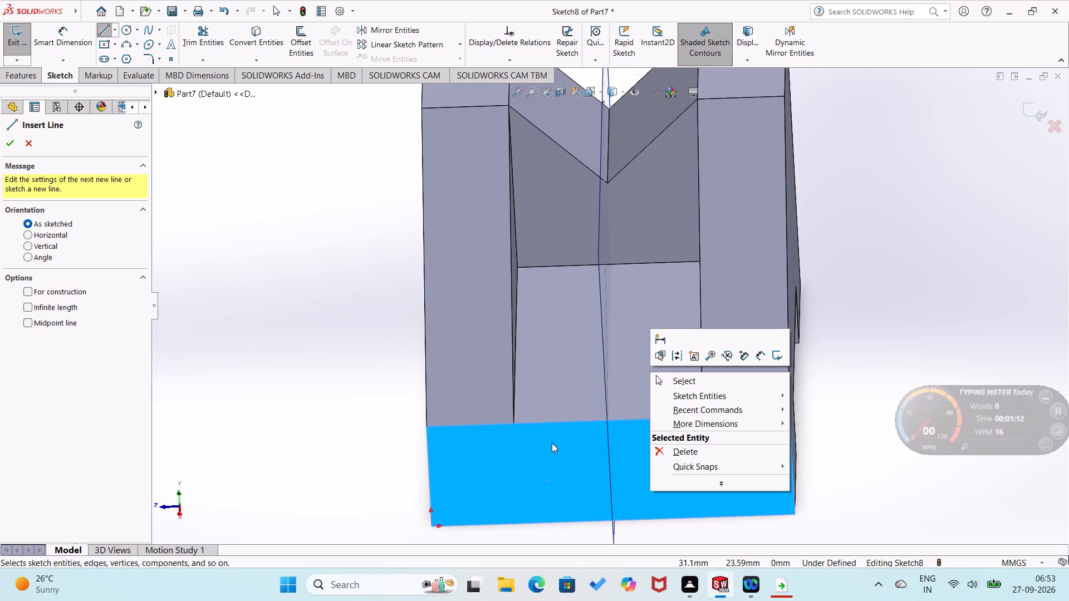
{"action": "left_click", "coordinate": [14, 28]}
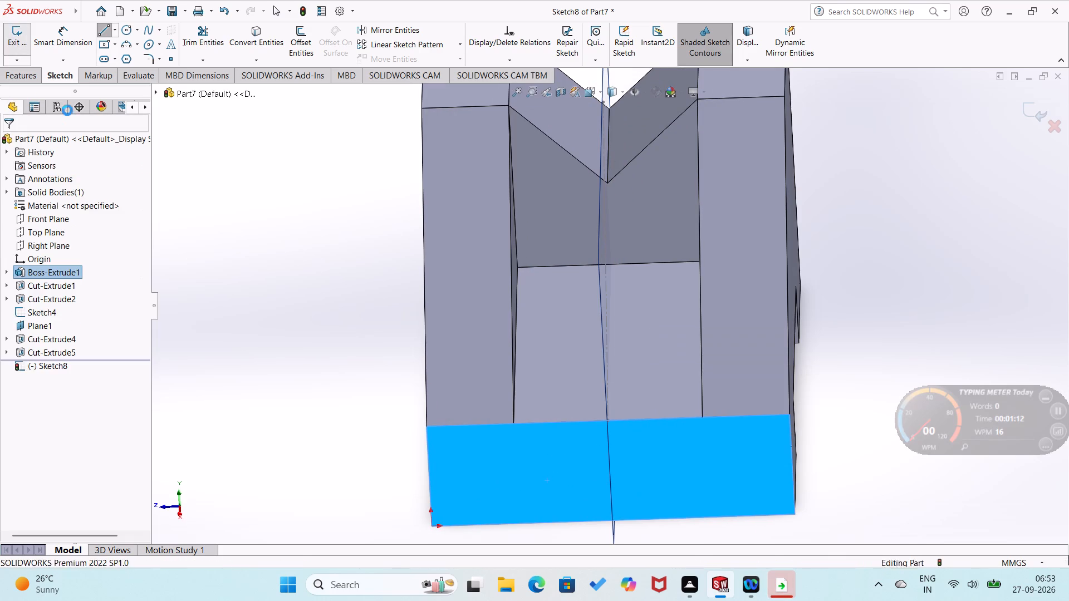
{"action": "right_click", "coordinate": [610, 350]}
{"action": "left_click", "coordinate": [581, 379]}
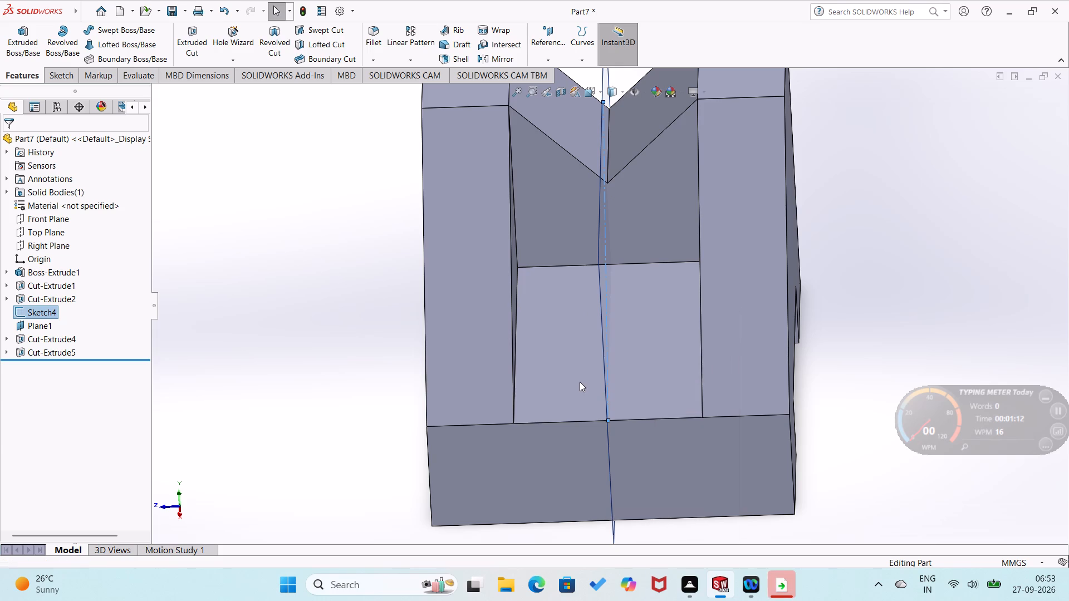
On the recess floor, sketch a closed triangle with an about 14 mm base on the outer end edge and its apex on the mid-plane.
{"action": "left_click", "coordinate": [629, 352]}
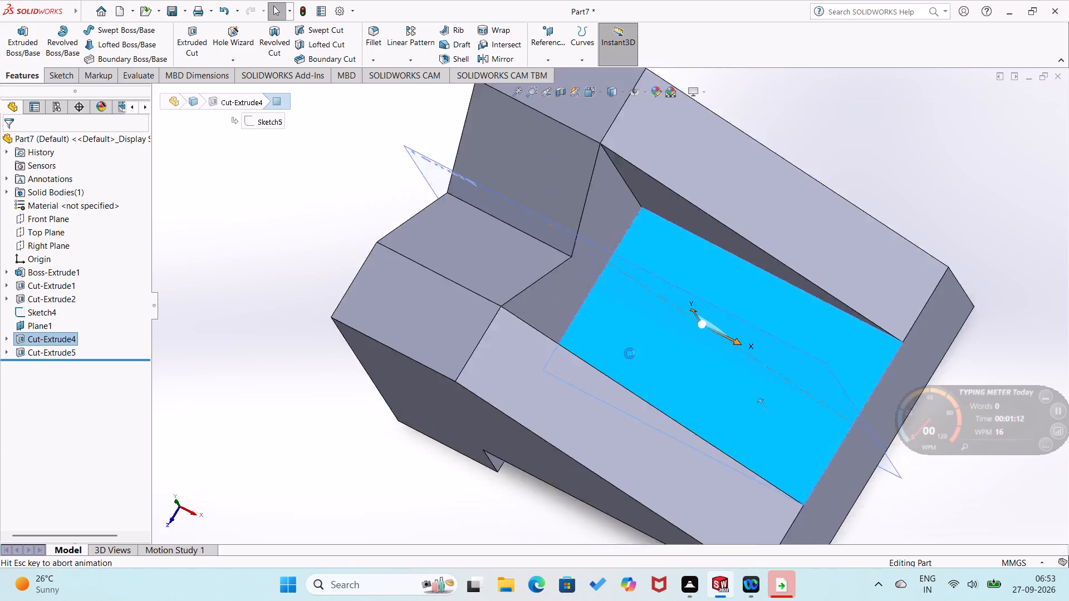
{"action": "right_click_drag", "start_coordinate": [881, 347], "coordinate": [833, 373]}
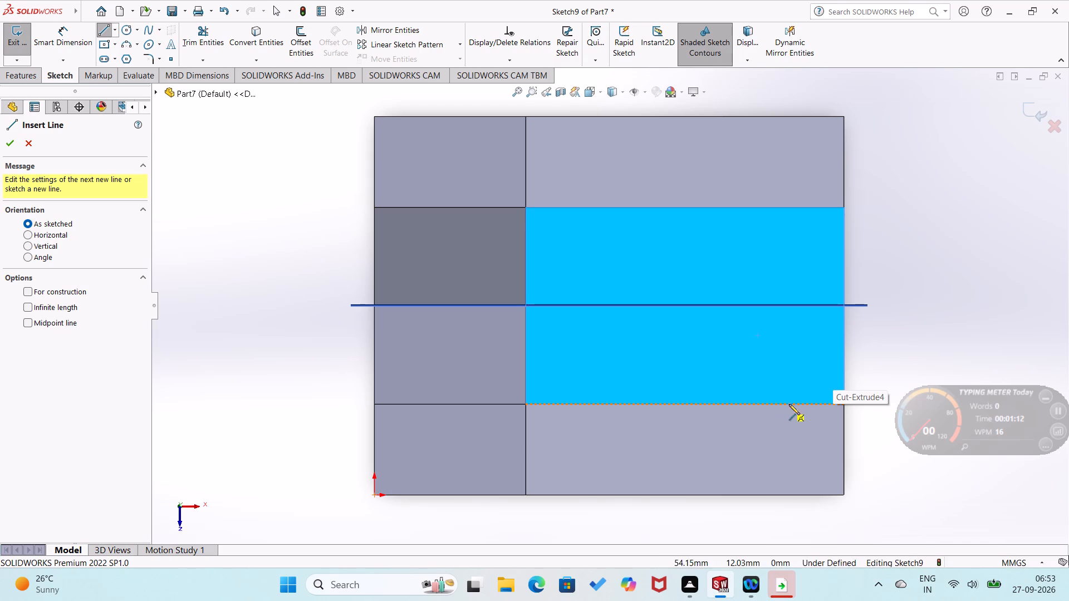
{"action": "right_click_drag", "start_coordinate": [895, 351], "coordinate": [828, 364]}
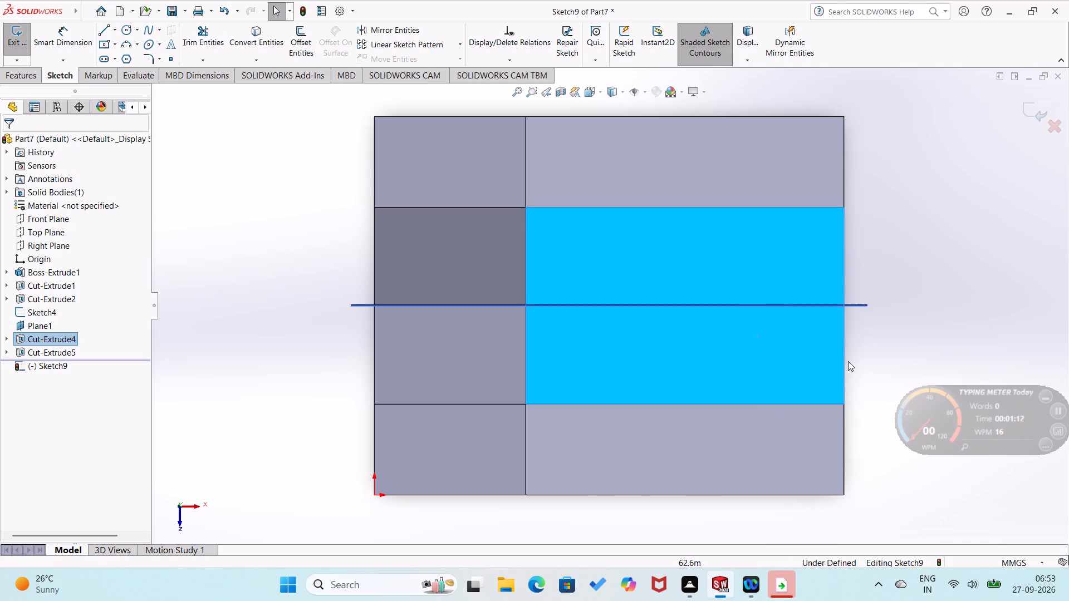
{"action": "right_click_drag", "start_coordinate": [965, 314], "coordinate": [871, 346]}
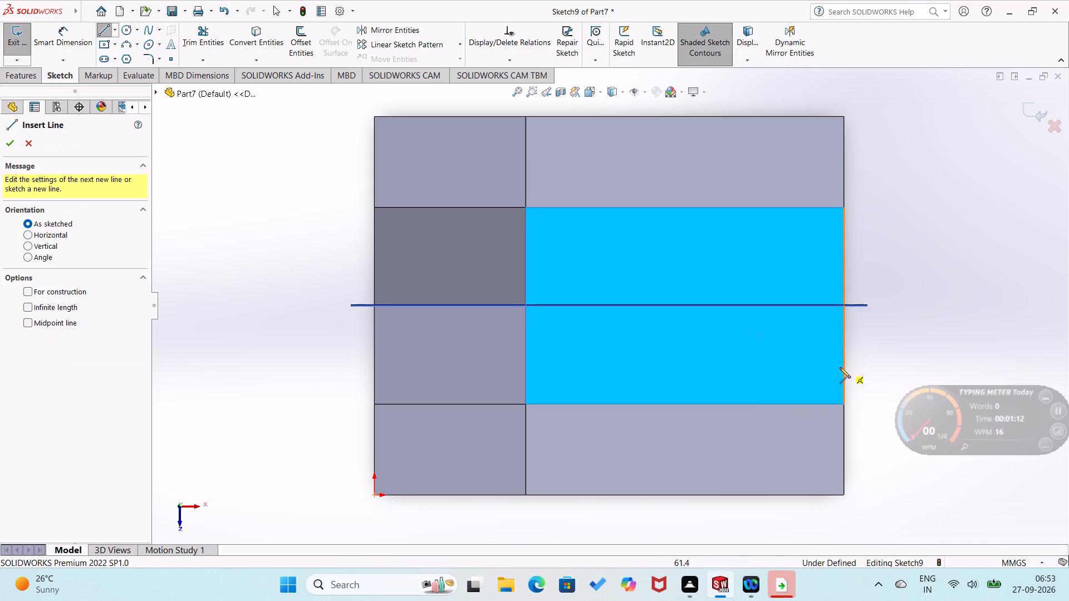
{"action": "left_click", "coordinate": [842, 367]}
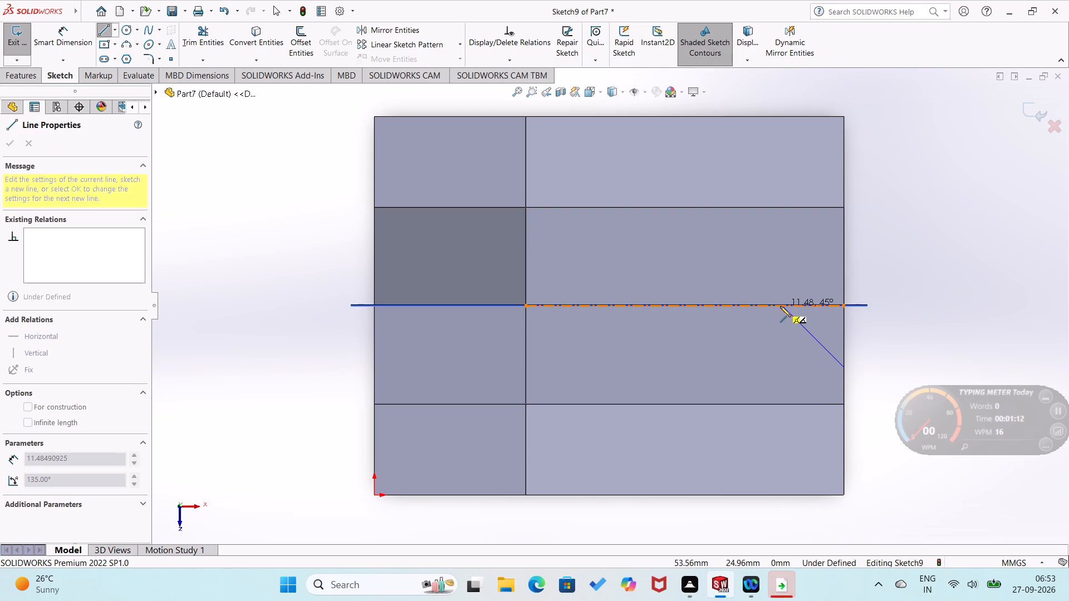
{"action": "left_click", "coordinate": [779, 304]}
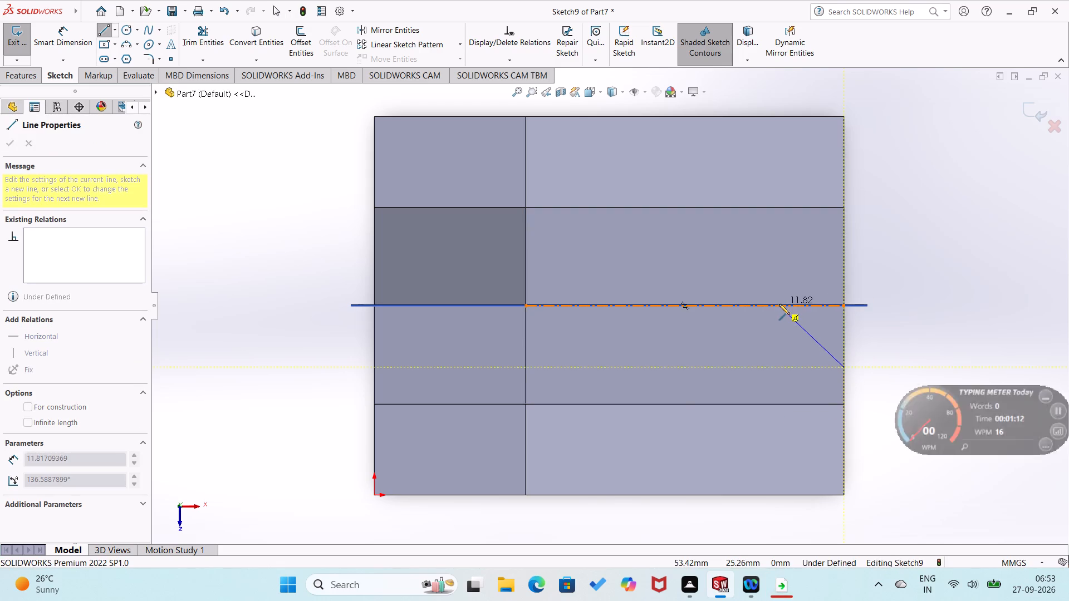
{"action": "left_click", "coordinate": [842, 260]}
{"action": "left_click", "coordinate": [845, 367]}
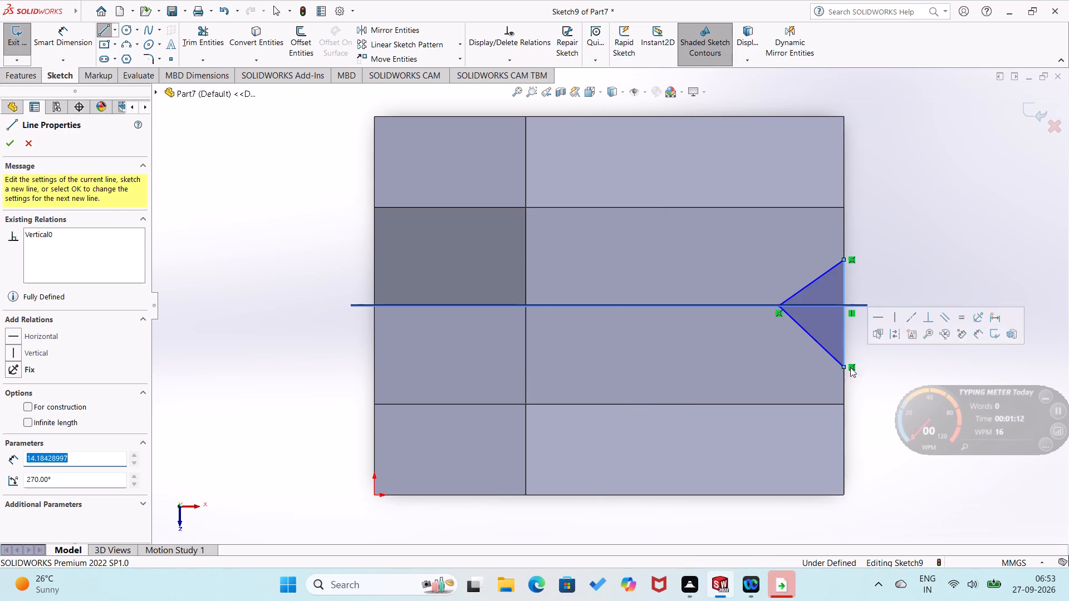
Dimension the distance across the mid-plane from the triangle apex to the base corner nearer the origin as 9 mm.
{"action": "right_click_drag", "start_coordinate": [871, 319], "coordinate": [882, 280]}
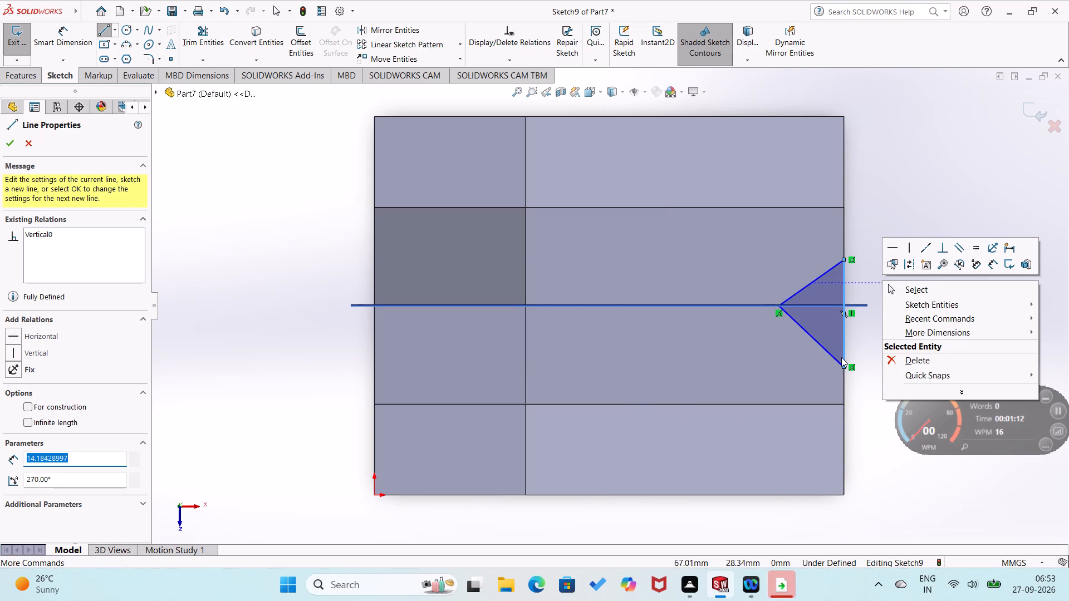
{"action": "right_click_drag", "start_coordinate": [884, 488], "coordinate": [897, 373]}
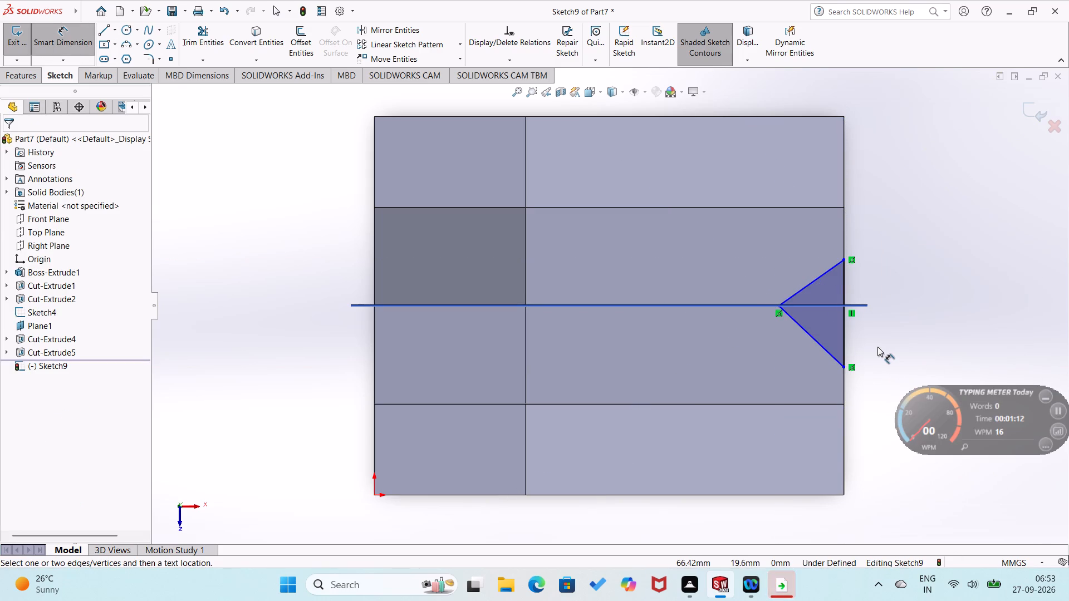
{"action": "left_click", "coordinate": [842, 367]}
{"action": "left_click", "coordinate": [777, 303]}
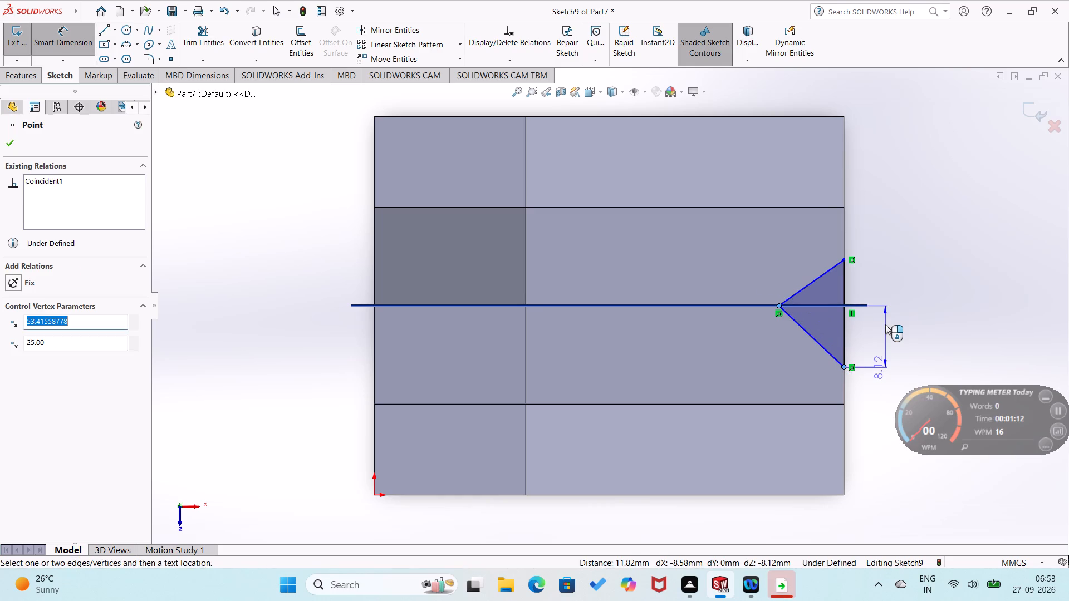
{"action": "left_click", "coordinate": [886, 324]}
{"action": "key", "text": "9"}
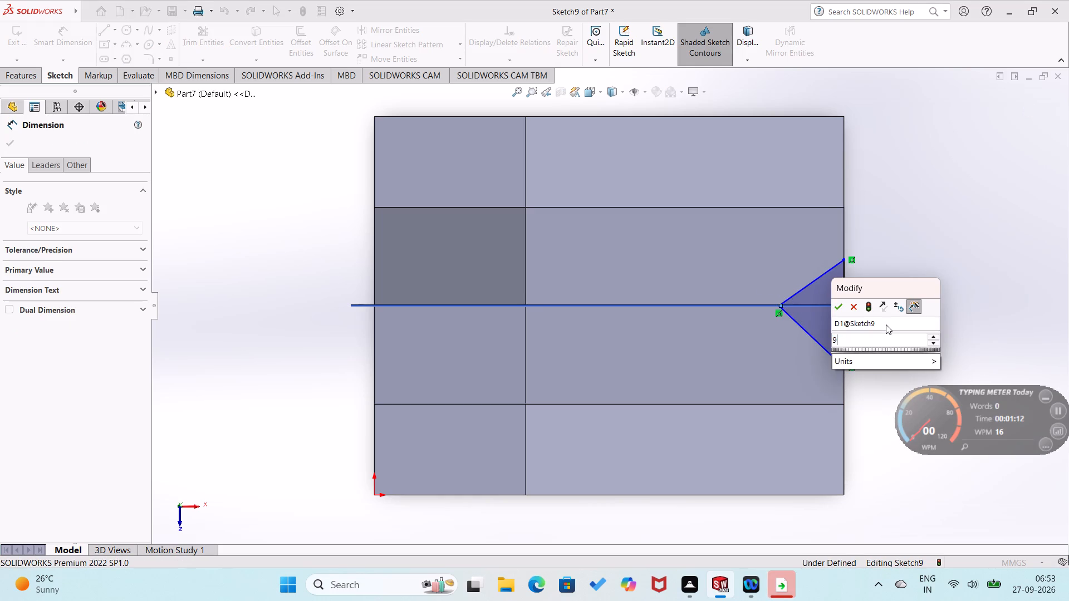
{"action": "key", "text": "Return"}
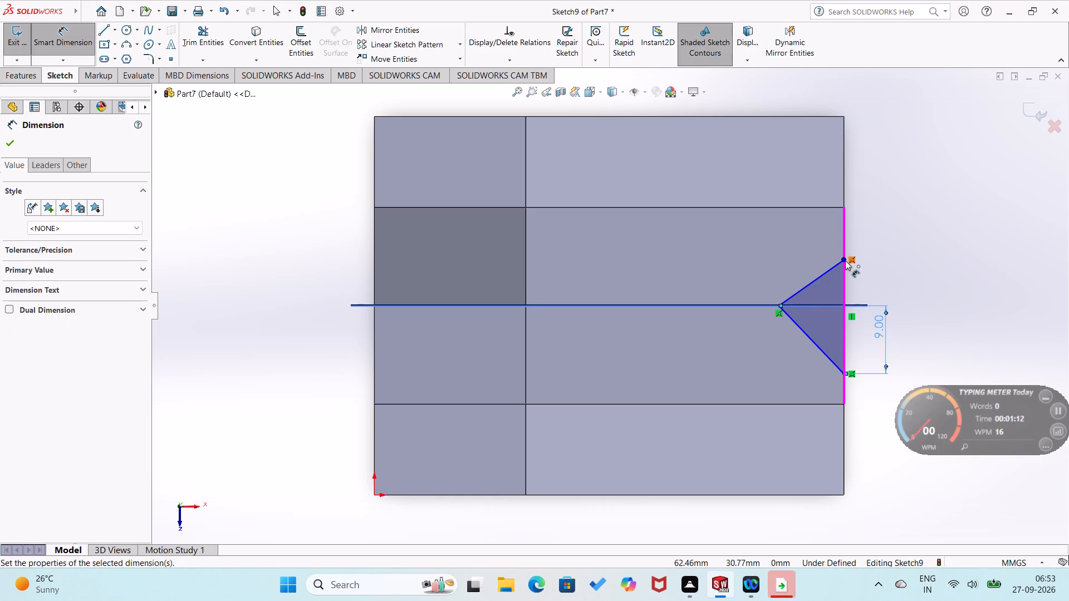
Dimension the distance across the mid-plane from the triangle apex to the base corner farther from the origin as 9 mm.
{"action": "left_click", "coordinate": [845, 260]}
{"action": "left_click", "coordinate": [778, 307]}
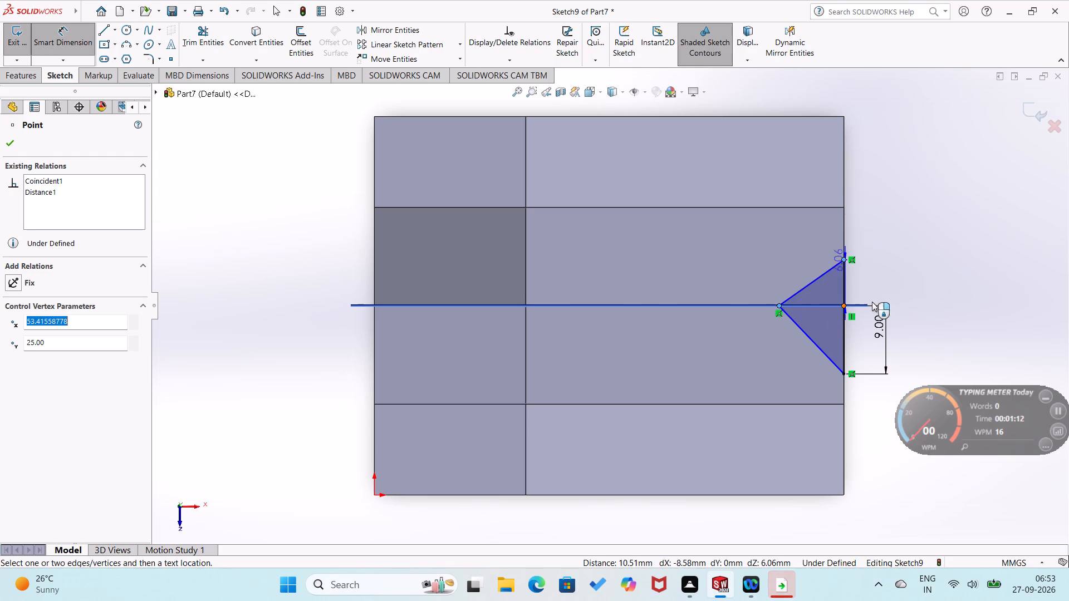
{"action": "left_click", "coordinate": [896, 294]}
{"action": "key", "text": "9"}
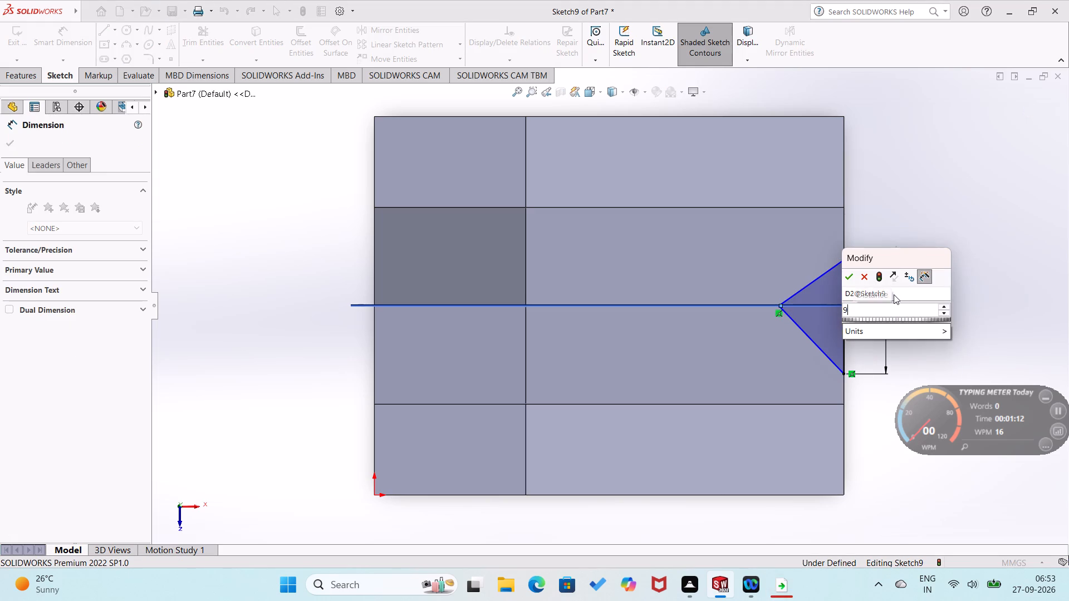
{"action": "key", "text": "Return"}
{"action": "left_click", "coordinate": [909, 303]}
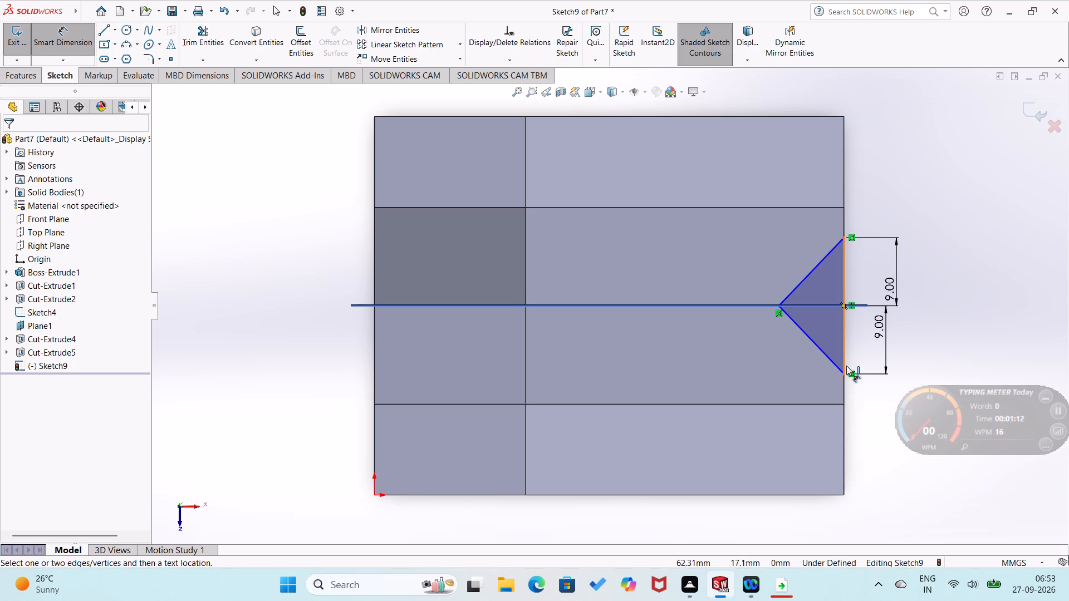
{"action": "left_click", "coordinate": [931, 342]}
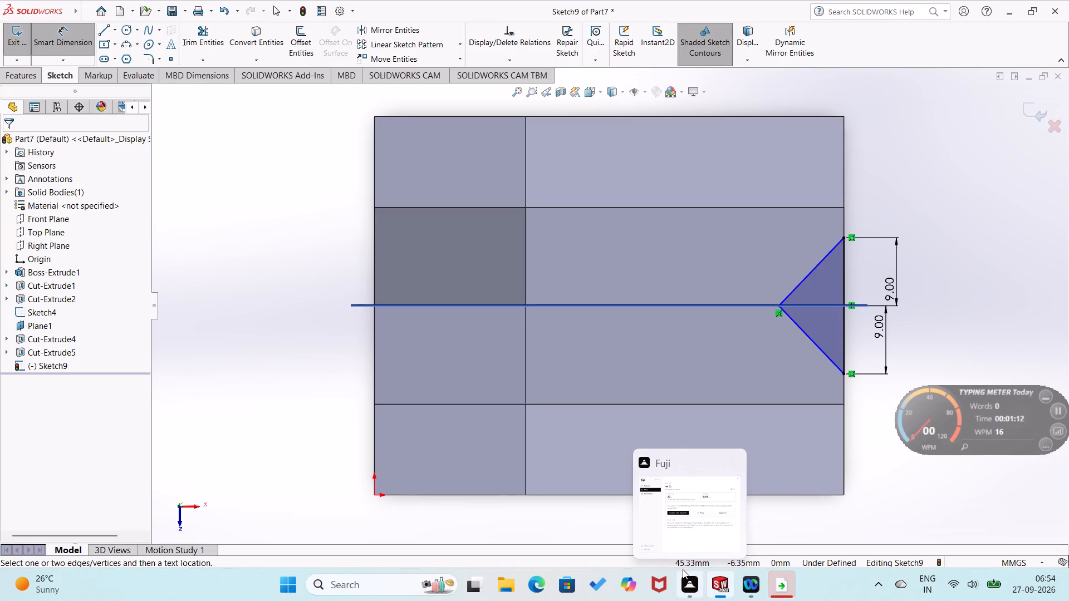
{"action": "left_click", "coordinate": [863, 487]}
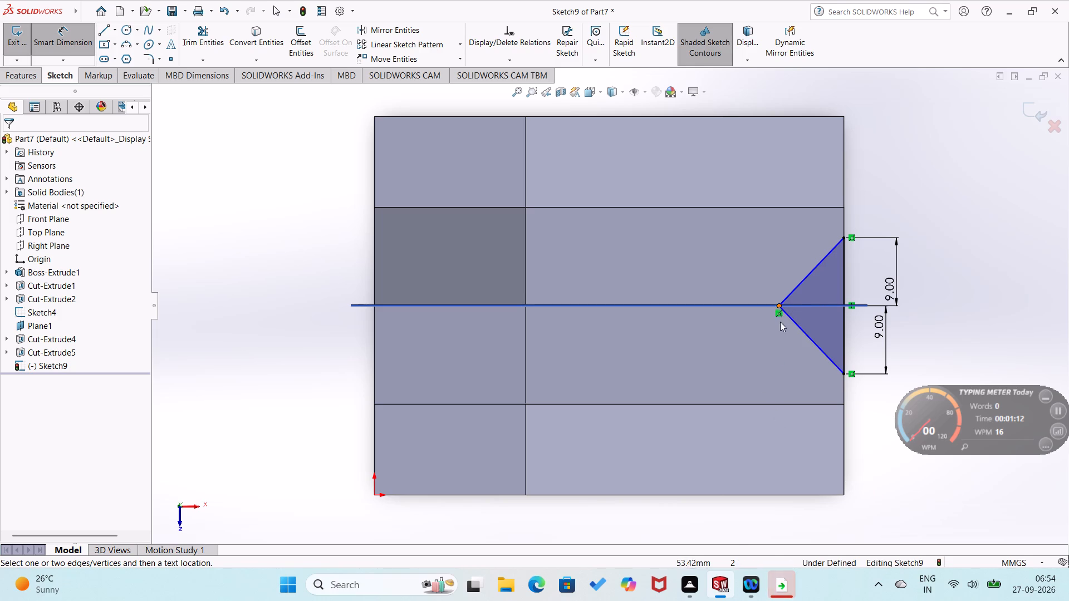
{"action": "key", "text": "Escape"}
{"action": "key", "text": "Escape"}
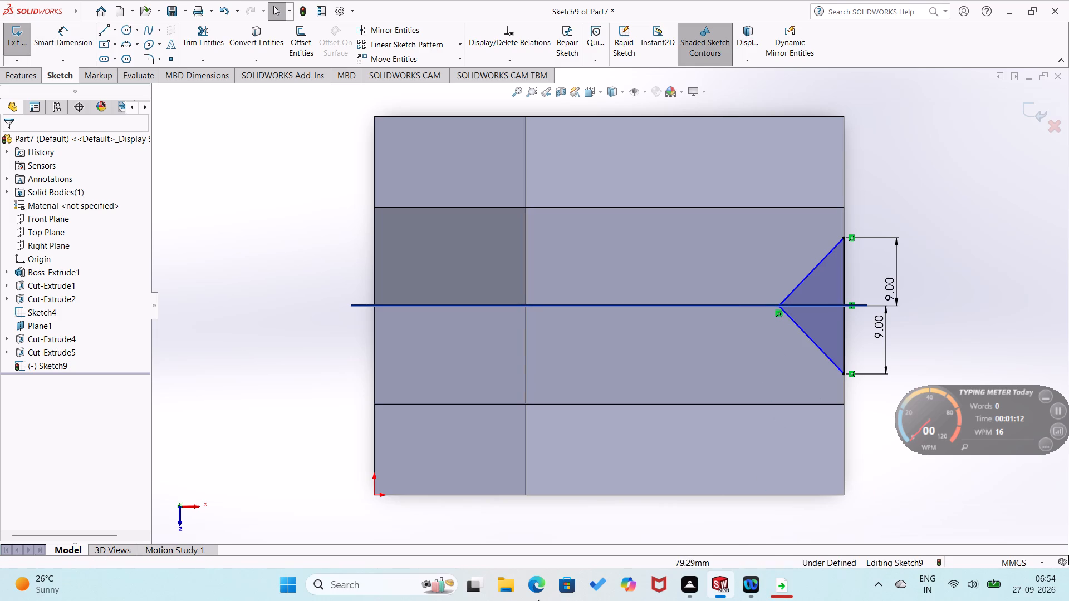
Add a Horizontal relation between the triangle apex and the mid-plane line's endpoint on the outer end edge.
{"action": "left_click", "coordinate": [780, 304]}
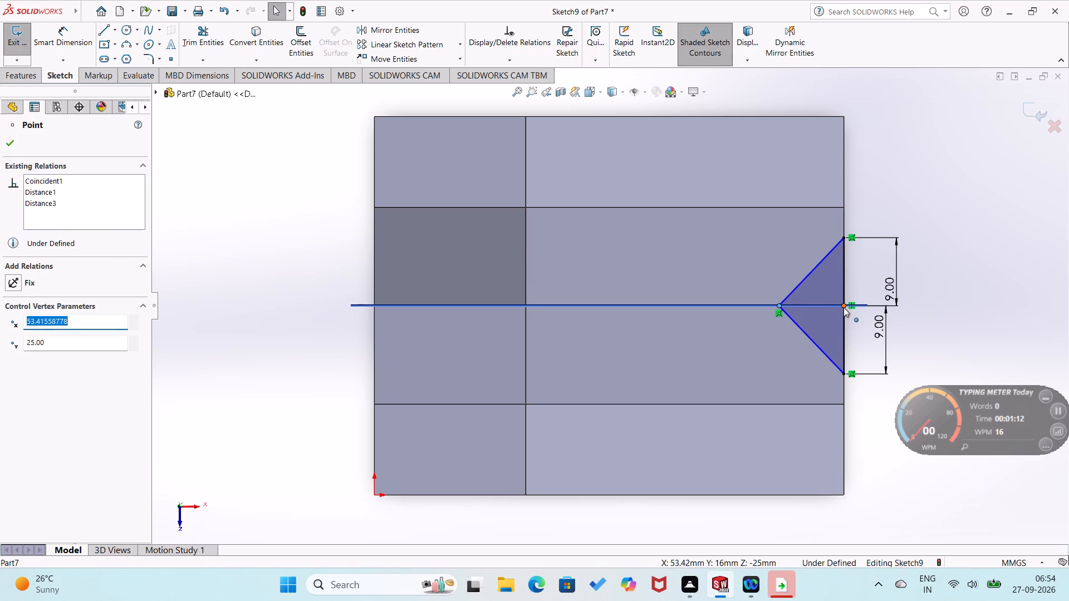
{"action": "left_click", "coordinate": [844, 307], "text": "ctrl"}
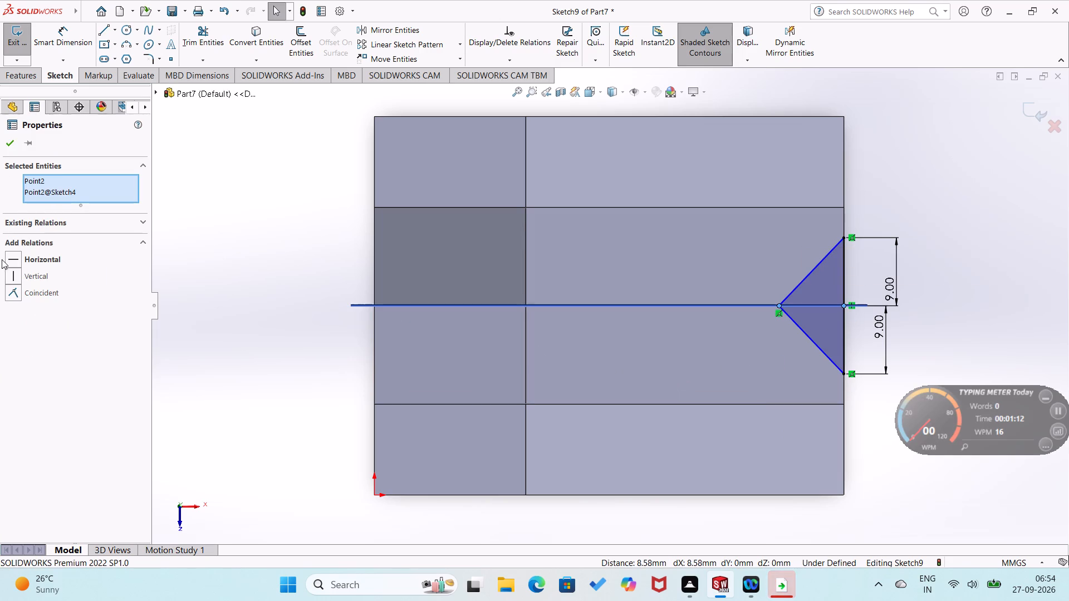
{"action": "left_click", "coordinate": [12, 258]}
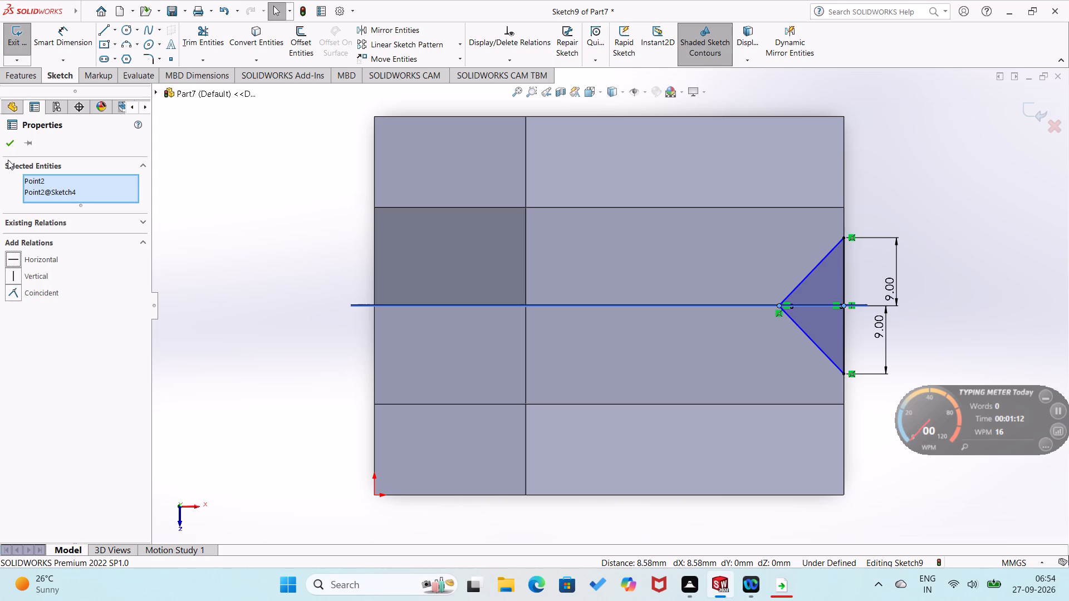
{"action": "left_click", "coordinate": [11, 146]}
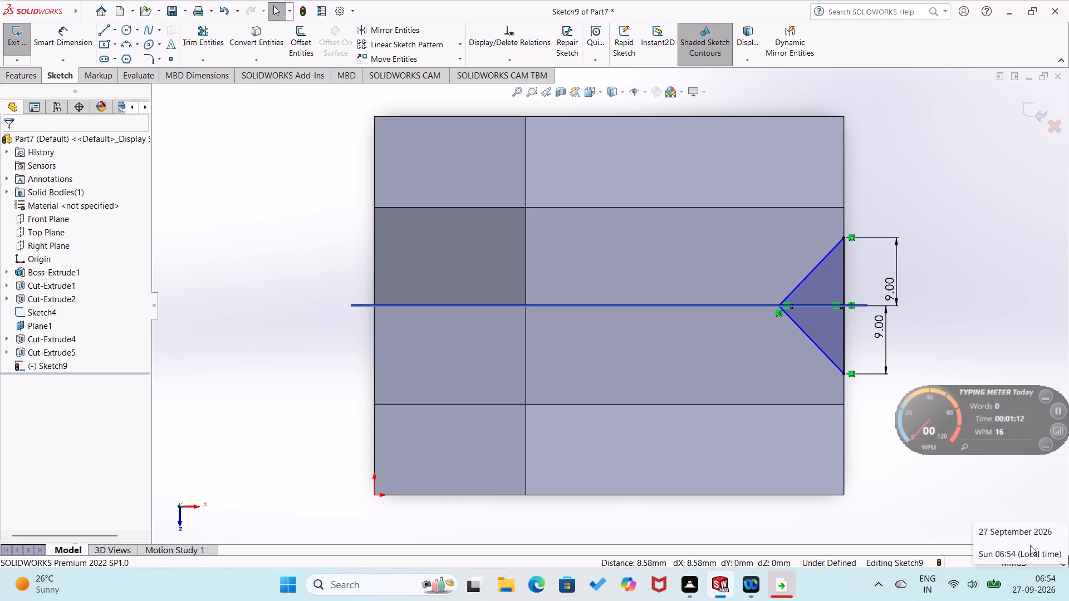
{"action": "left_click", "coordinate": [204, 334]}
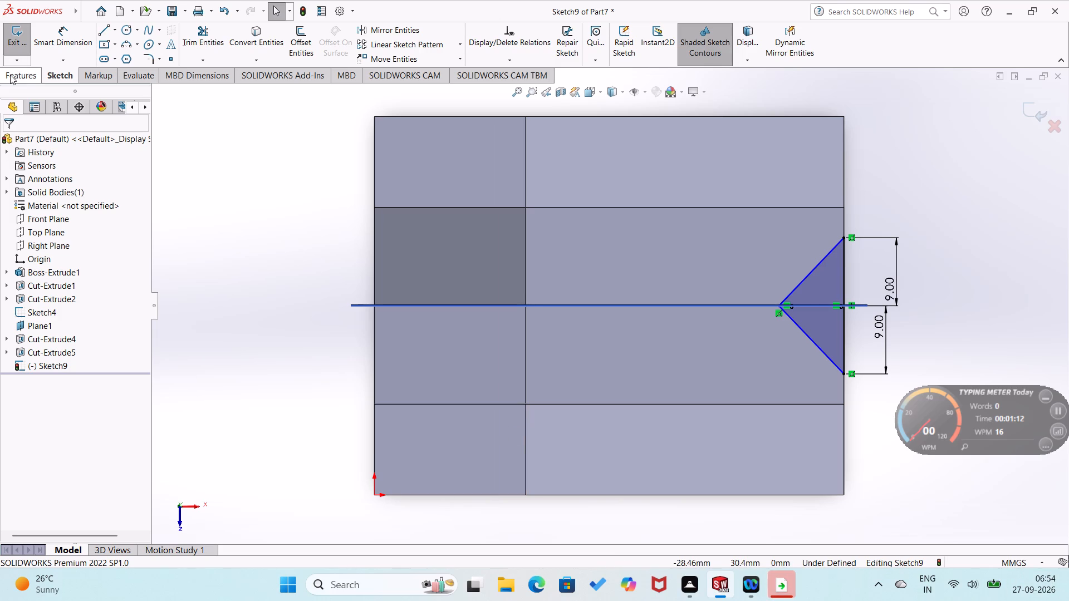
Cut-extrude the triangle sketch from the recess floor down through the block using the Through All end condition.
{"action": "left_click", "coordinate": [10, 75]}
{"action": "left_click", "coordinate": [187, 37]}
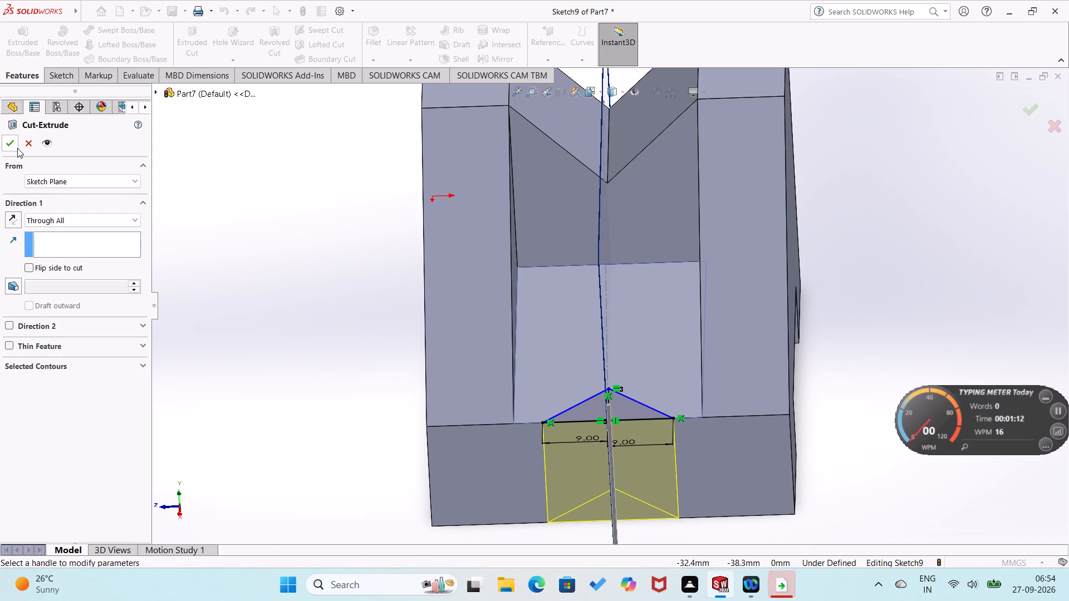
{"action": "left_click", "coordinate": [17, 148]}
{"action": "left_click", "coordinate": [236, 254]}
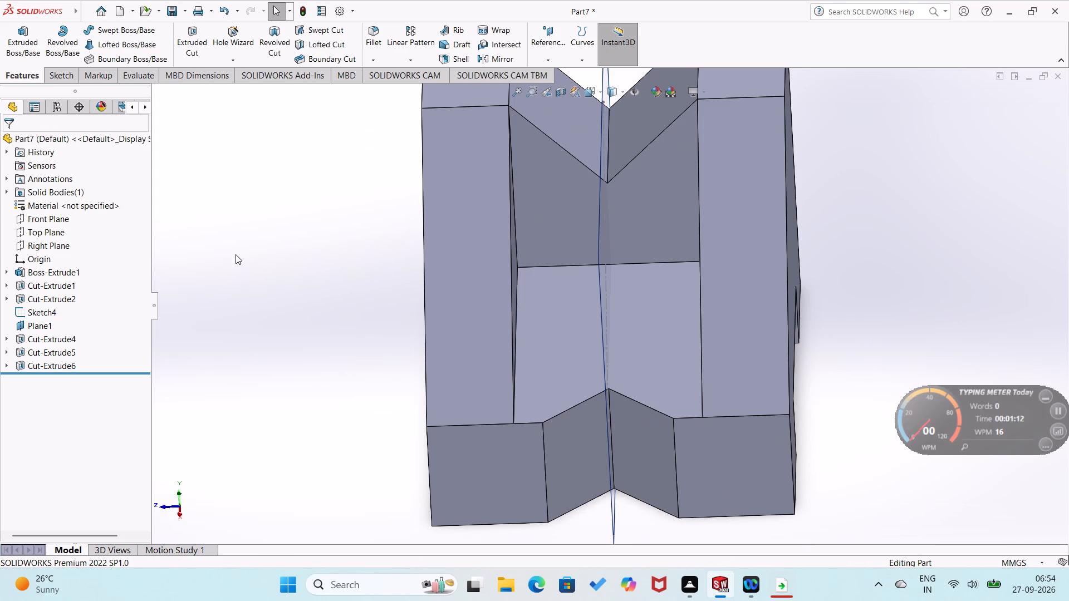
{"action": "scroll", "coordinate": [327, 327], "scroll_direction": "up", "scroll_amount": 1}
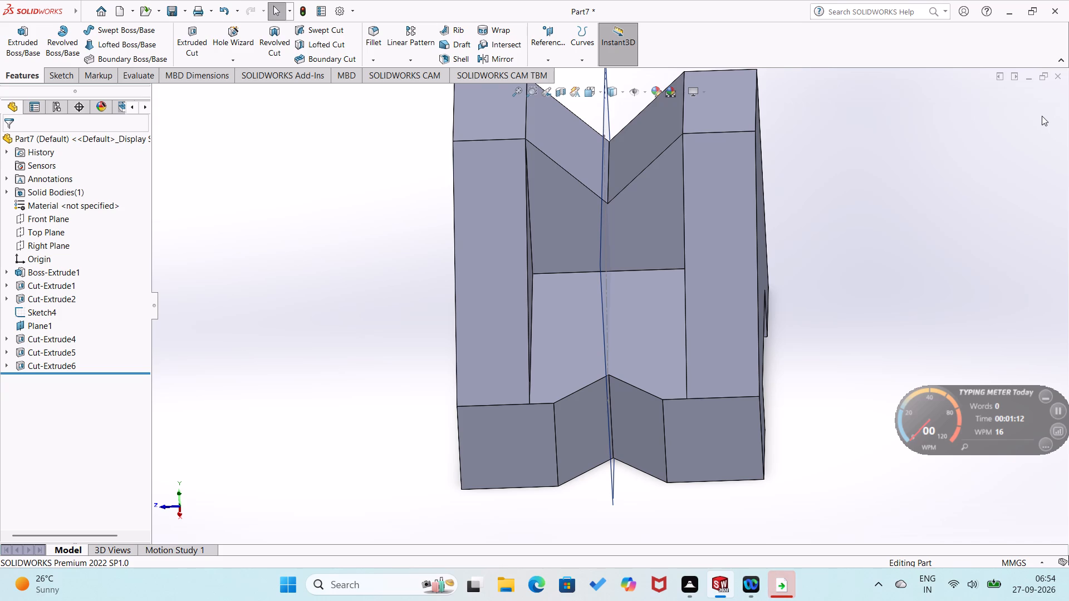
Close the finished block part without saving it.
{"action": "left_click", "coordinate": [1059, 72]}
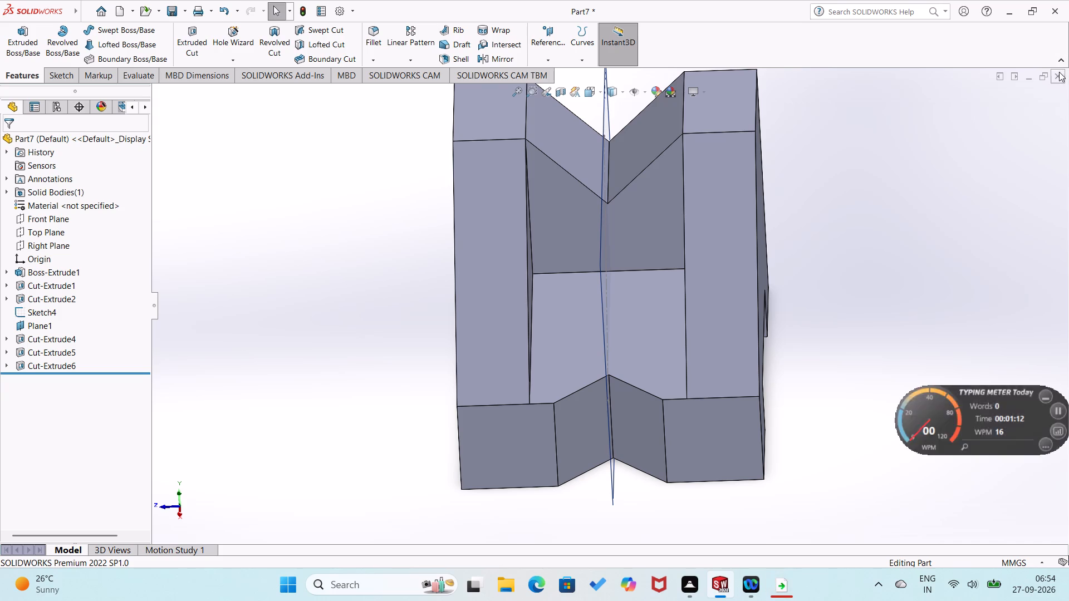
{"action": "left_click", "coordinate": [601, 308]}
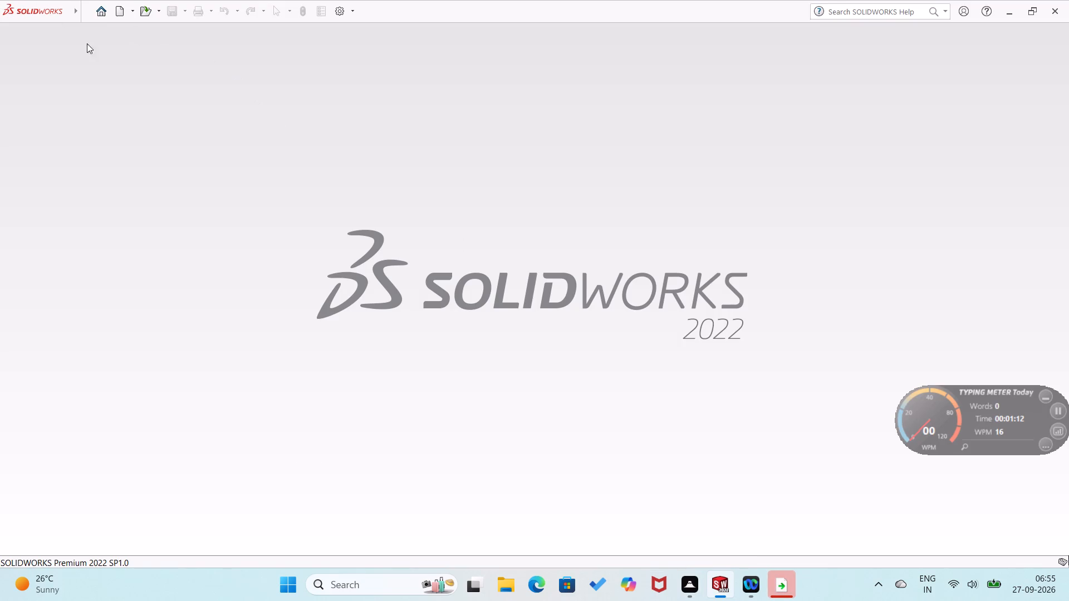
Create a new empty part document.
{"action": "left_click", "coordinate": [93, 9]}
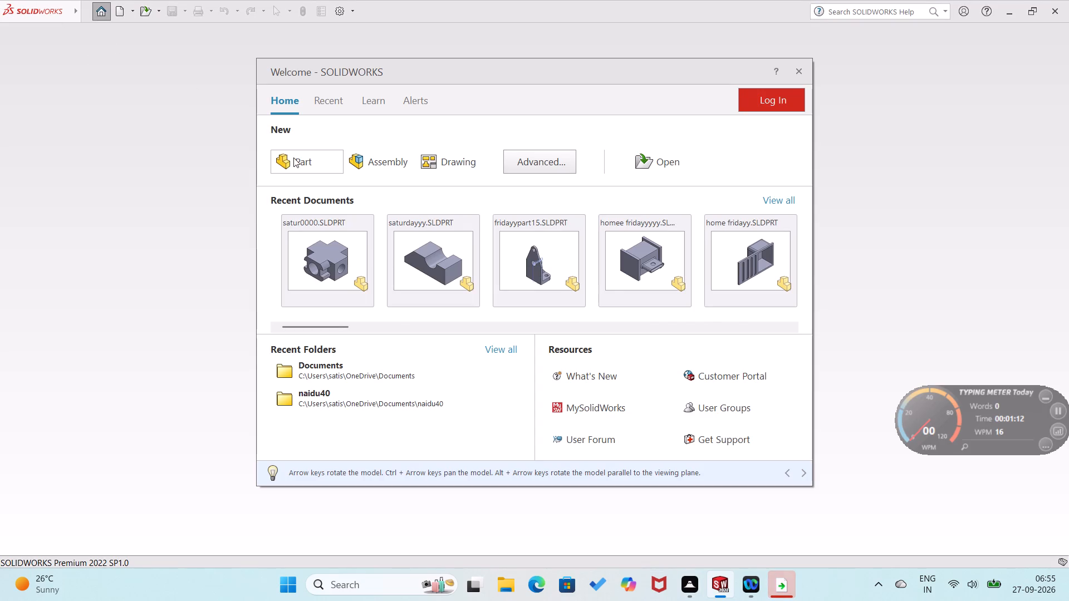
{"action": "left_click", "coordinate": [293, 157]}
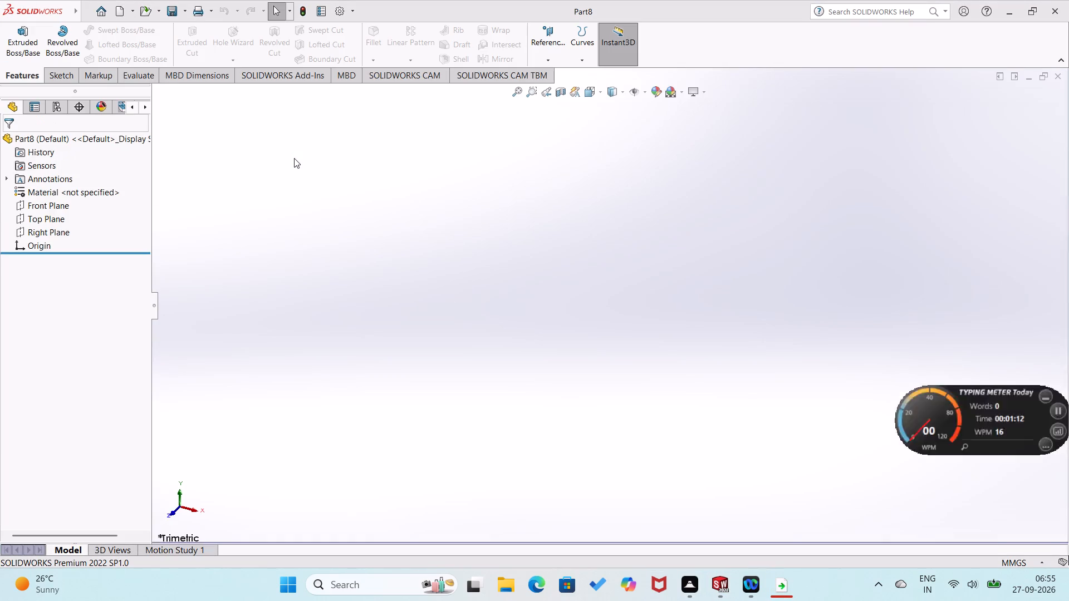
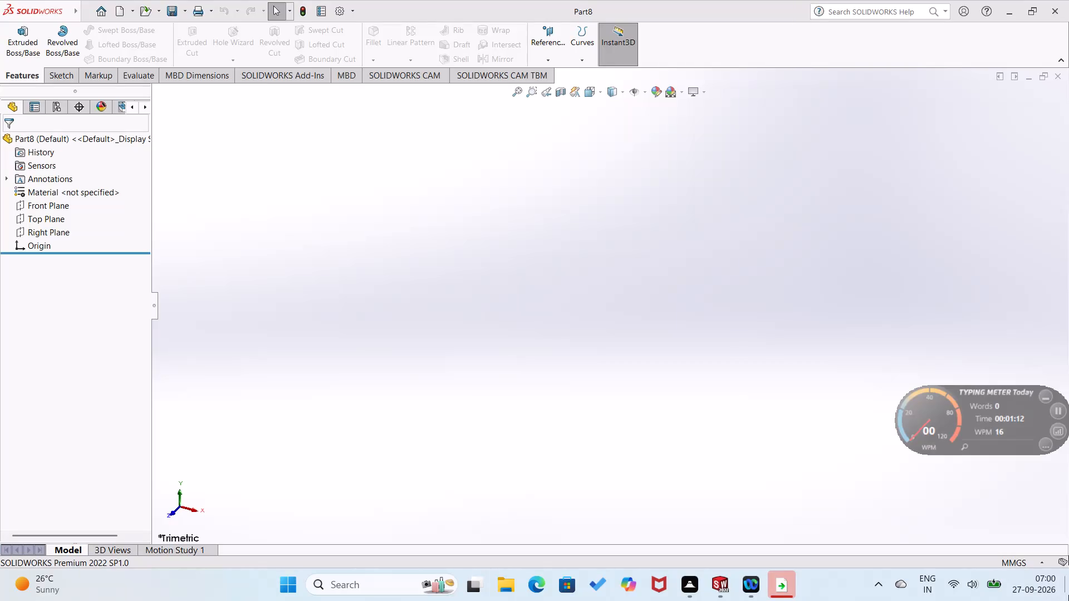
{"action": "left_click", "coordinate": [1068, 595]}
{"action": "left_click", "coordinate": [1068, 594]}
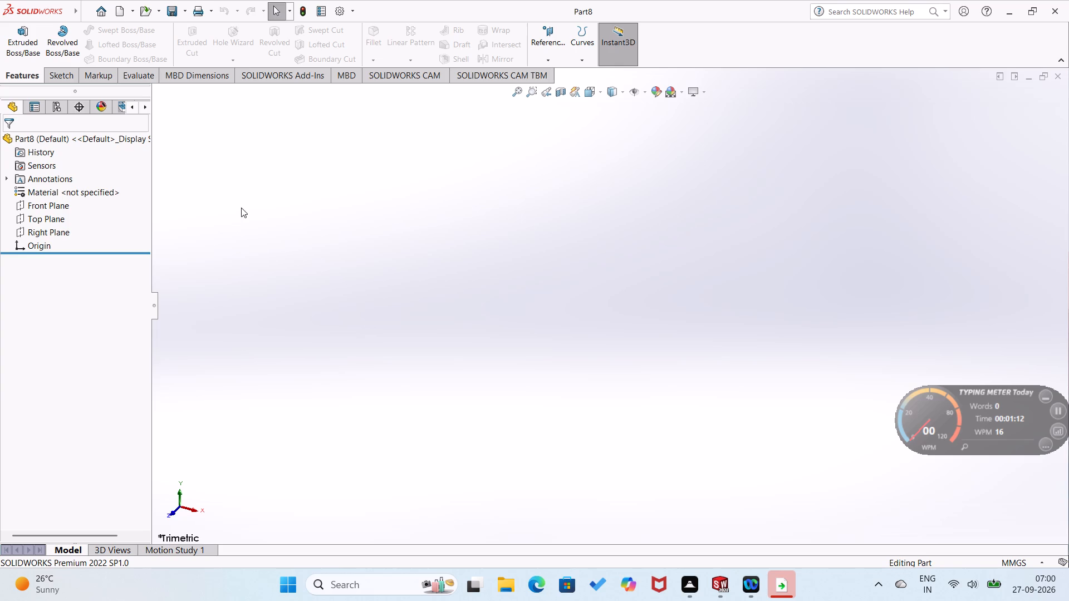
On the Front Plane, sketch a closed profile from the origin with horizontal sides about 126 mm long and a tangent semicircular end.
{"action": "left_click", "coordinate": [41, 200]}
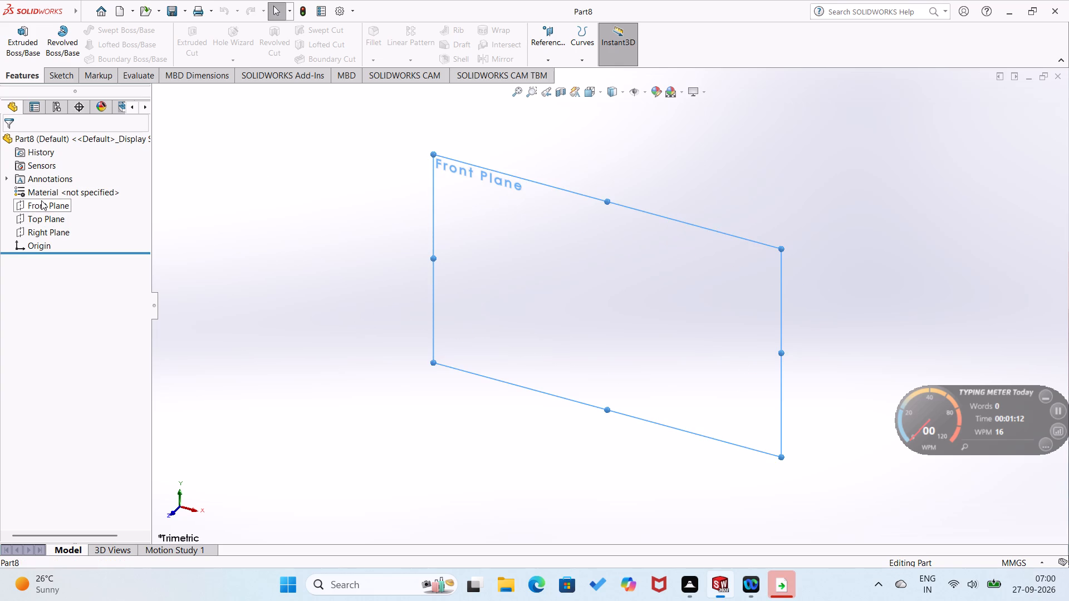
{"action": "left_click", "coordinate": [57, 186]}
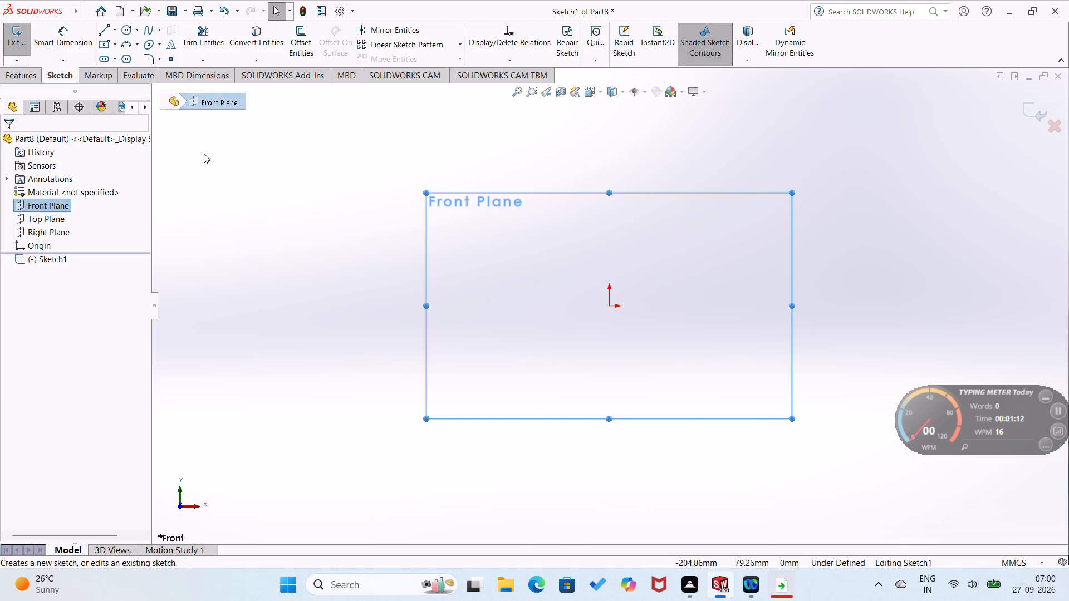
{"action": "right_click_drag", "start_coordinate": [419, 279], "coordinate": [313, 327]}
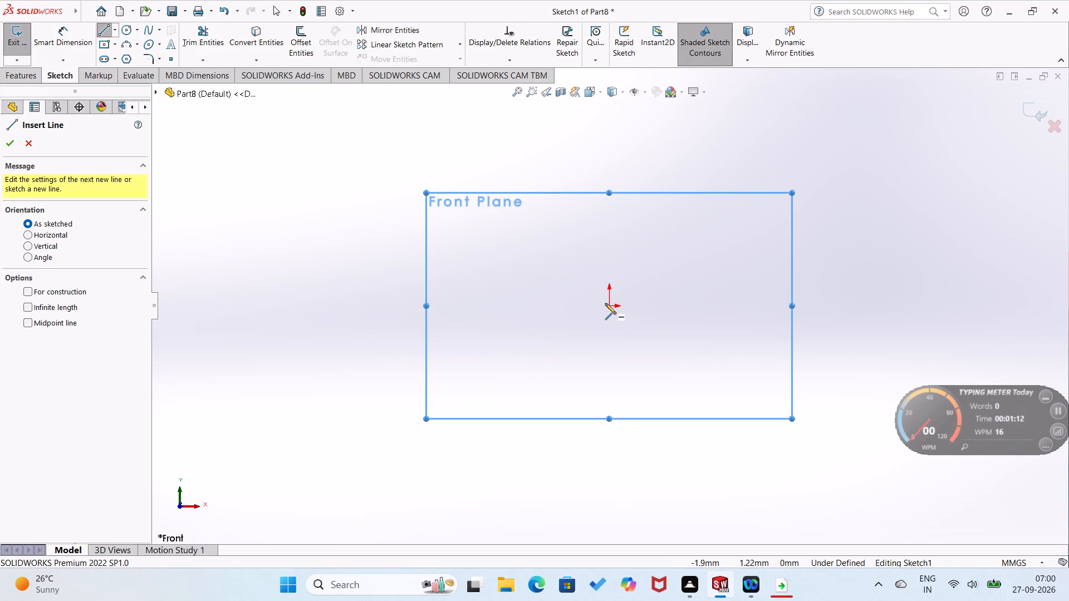
{"action": "left_click", "coordinate": [609, 303]}
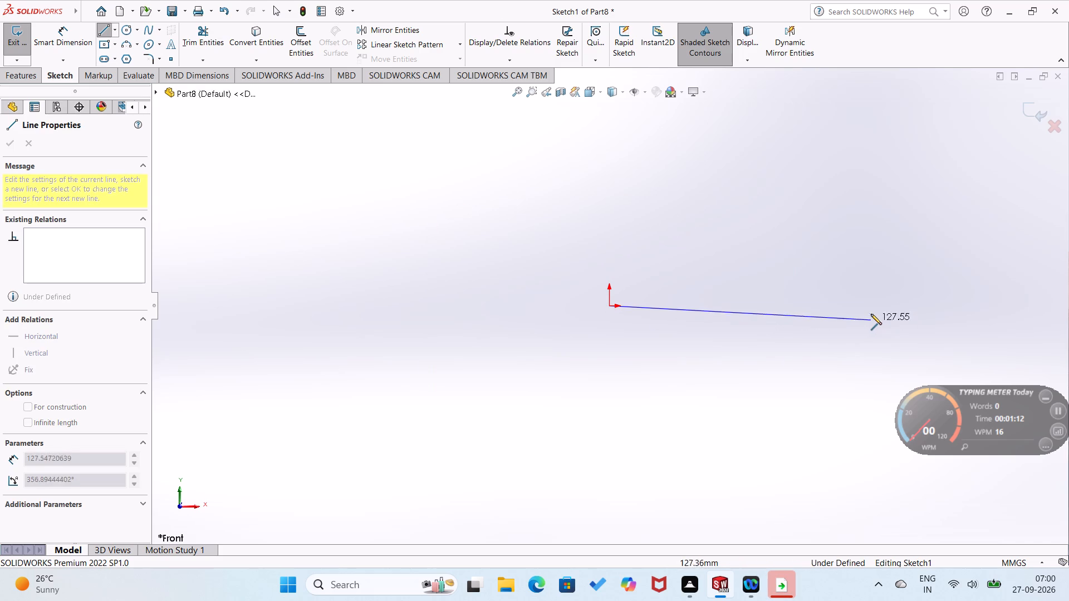
{"action": "left_click", "coordinate": [869, 304]}
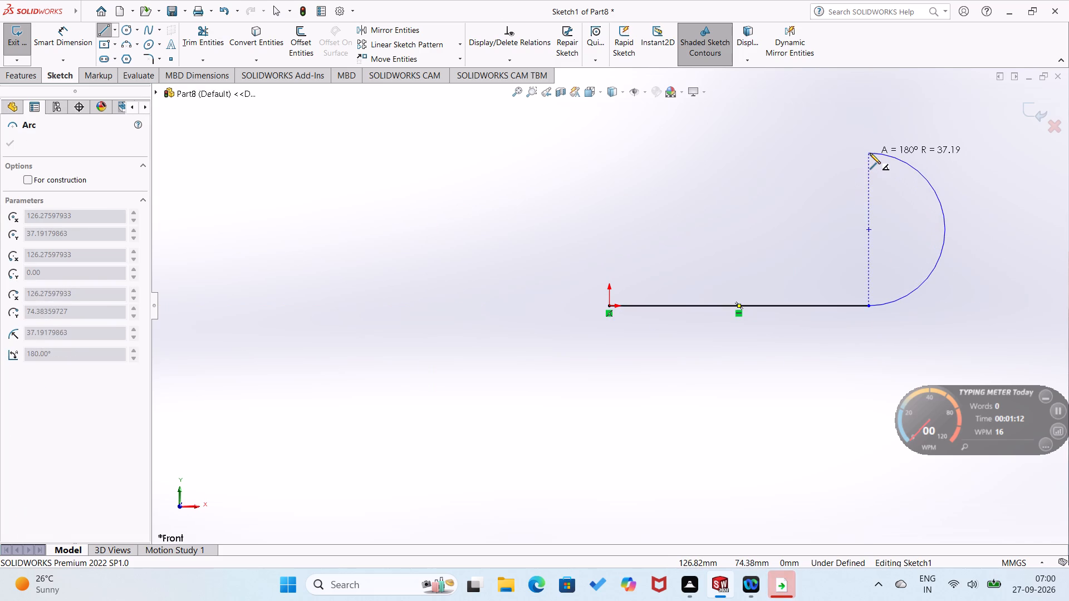
{"action": "left_click", "coordinate": [870, 152]}
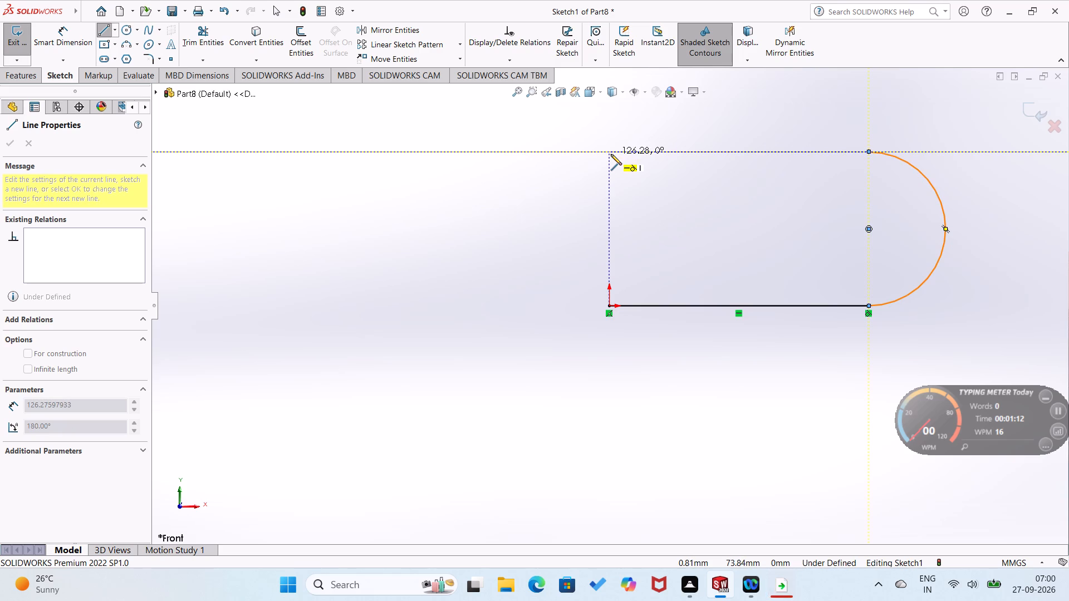
{"action": "left_click", "coordinate": [611, 154]}
{"action": "left_click", "coordinate": [609, 309]}
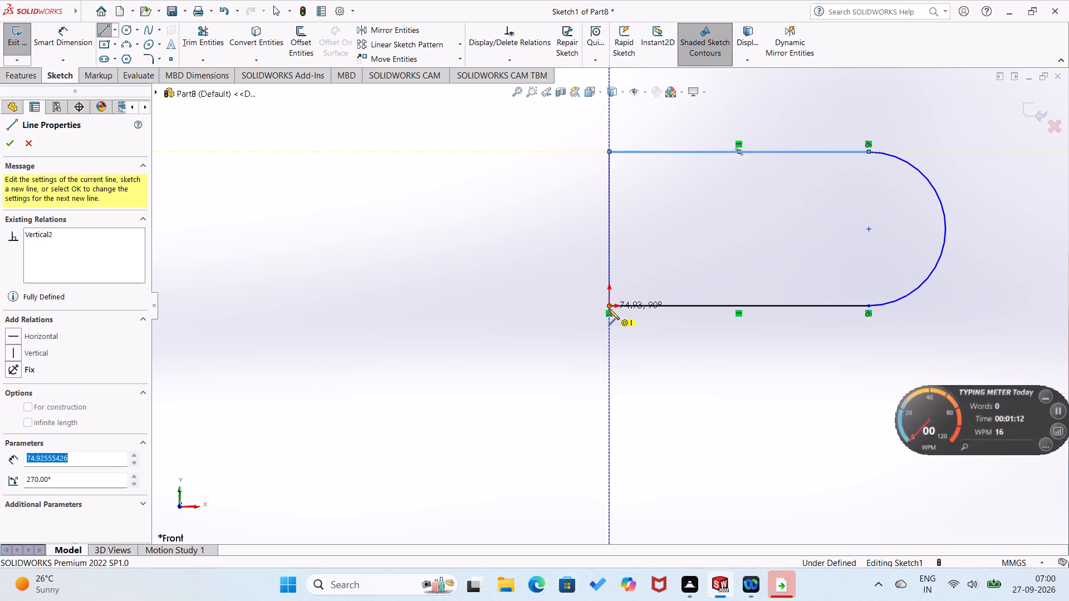
Dimension the profile's lower horizontal line to 25+70 mm.
{"action": "right_click_drag", "start_coordinate": [552, 358], "coordinate": [577, 253]}
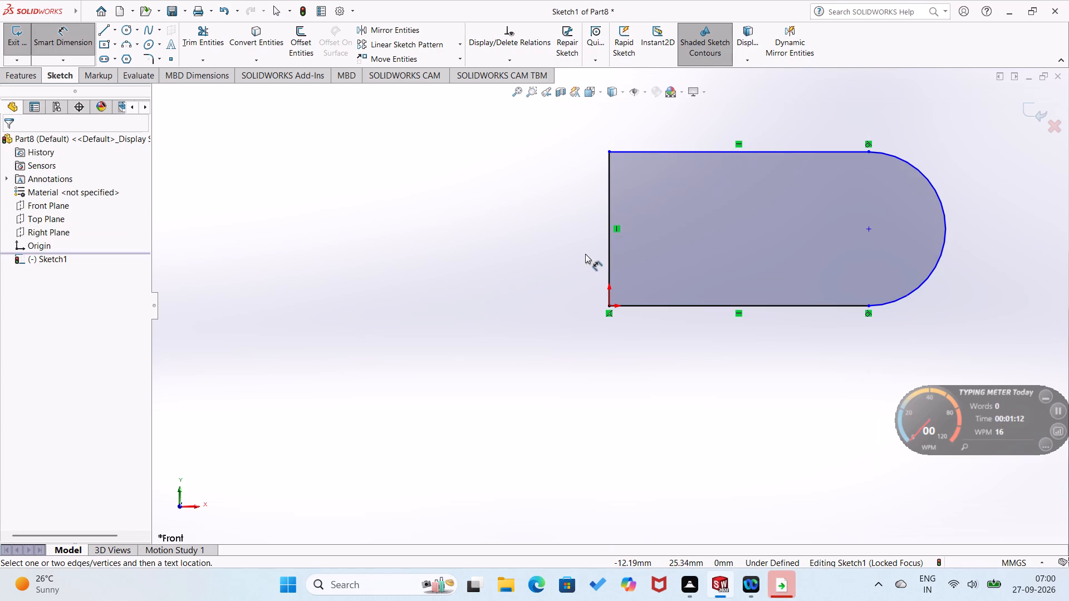
{"action": "left_click", "coordinate": [641, 306]}
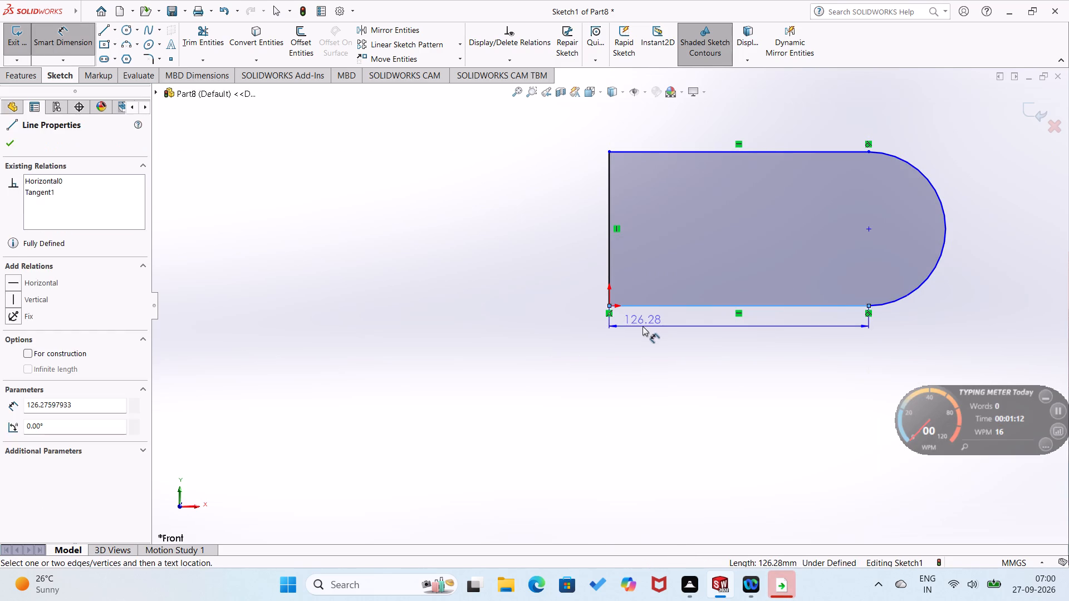
{"action": "left_click", "coordinate": [643, 327]}
{"action": "type", "text": "25+70"}
{"action": "key", "text": "Return"}
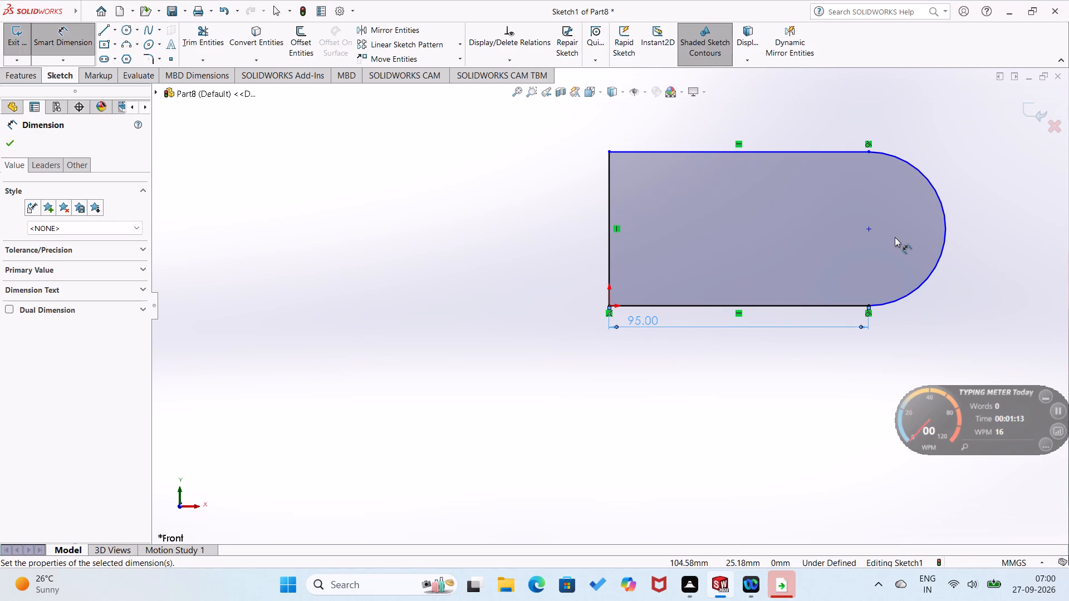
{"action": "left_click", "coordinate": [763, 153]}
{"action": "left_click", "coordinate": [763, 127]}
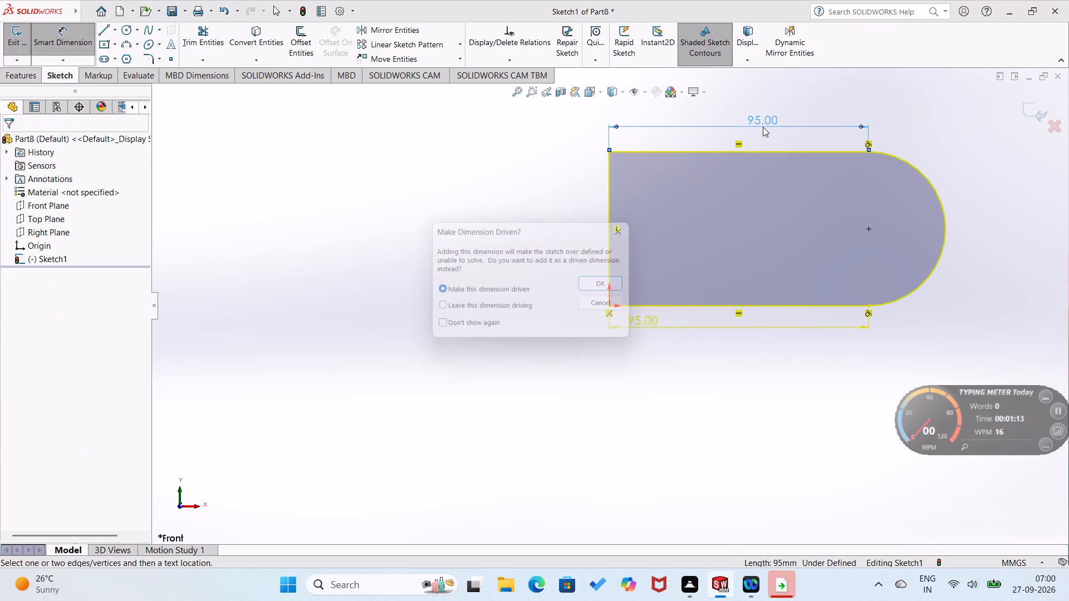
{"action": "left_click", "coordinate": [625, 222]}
Dimension the profile's straight vertical end line to 60 mm.
{"action": "left_click", "coordinate": [607, 230]}
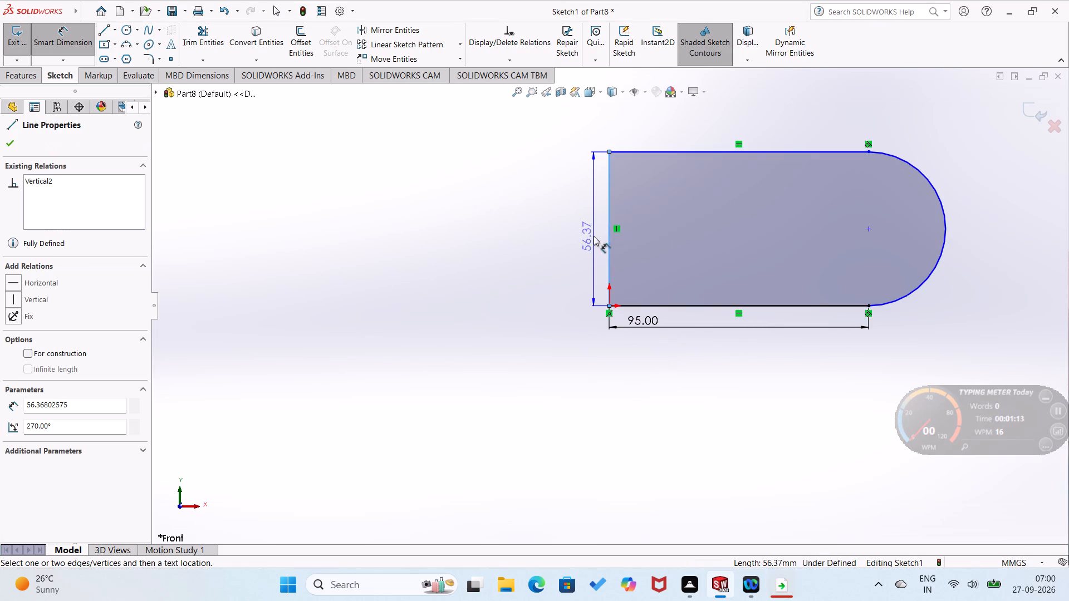
{"action": "left_click", "coordinate": [594, 236]}
{"action": "type", "text": "60"}
{"action": "key", "text": "Return"}
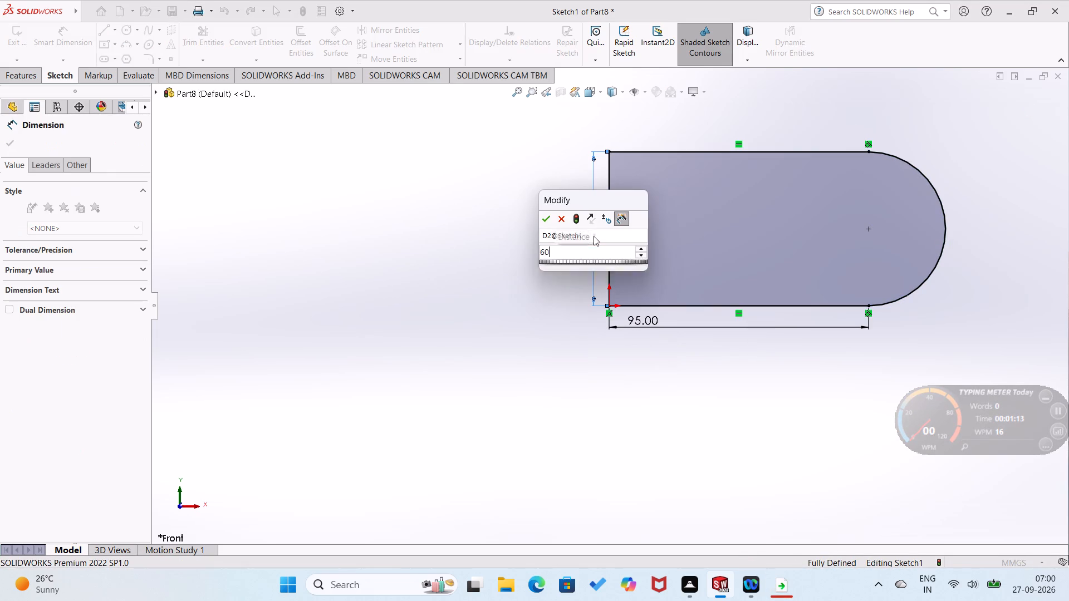
{"action": "left_click", "coordinate": [450, 334]}
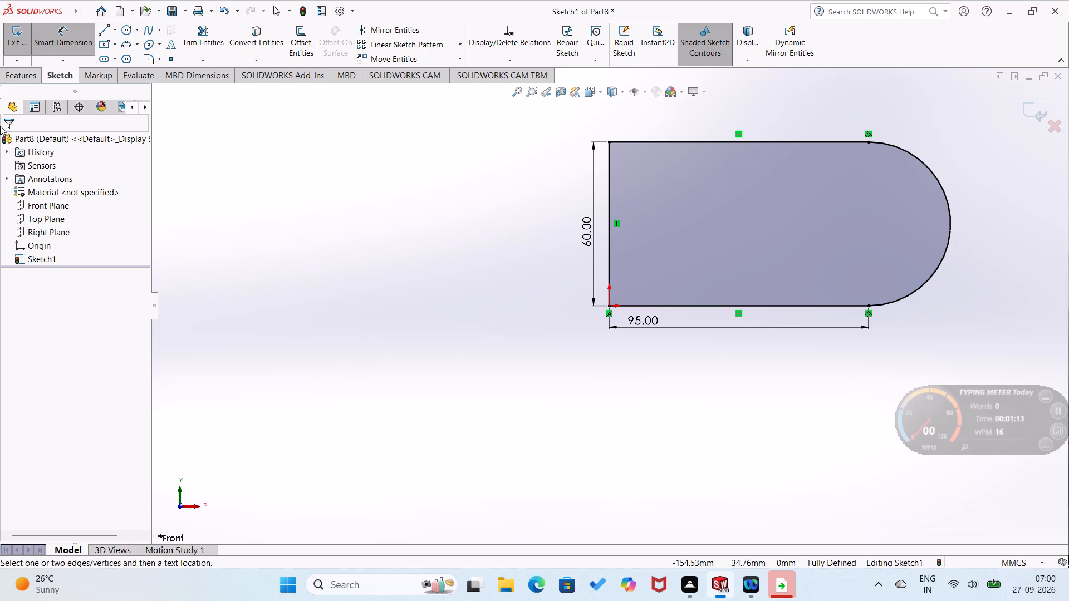
Extrude the round-ended profile as a 5 mm Blind boss.
{"action": "left_click", "coordinate": [18, 82]}
{"action": "left_click", "coordinate": [21, 54]}
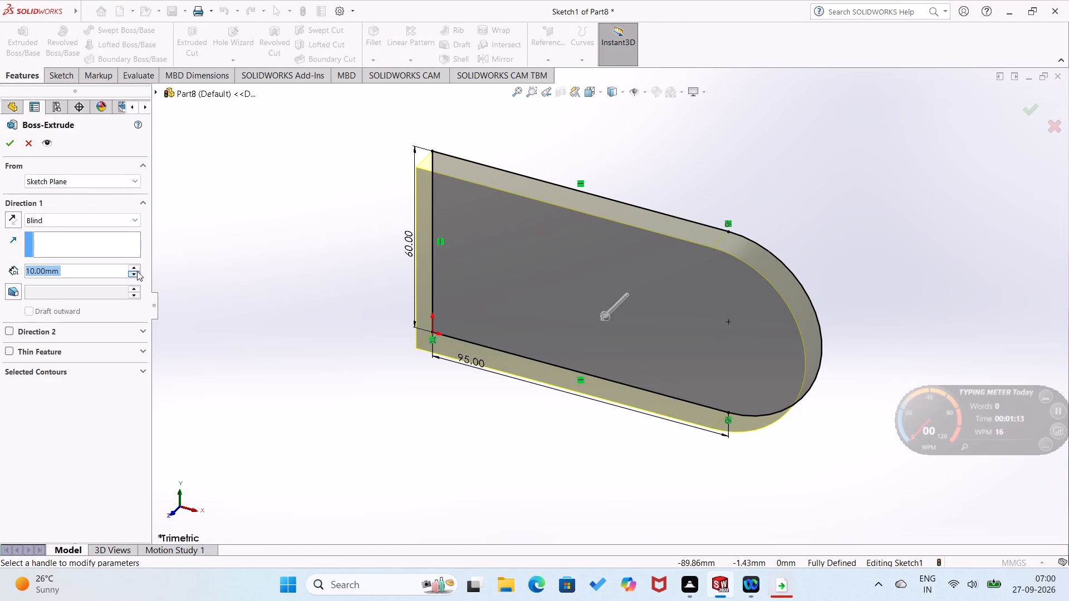
{"action": "left_click", "coordinate": [136, 272]}
{"action": "key", "text": "5"}
{"action": "key", "text": "Return"}
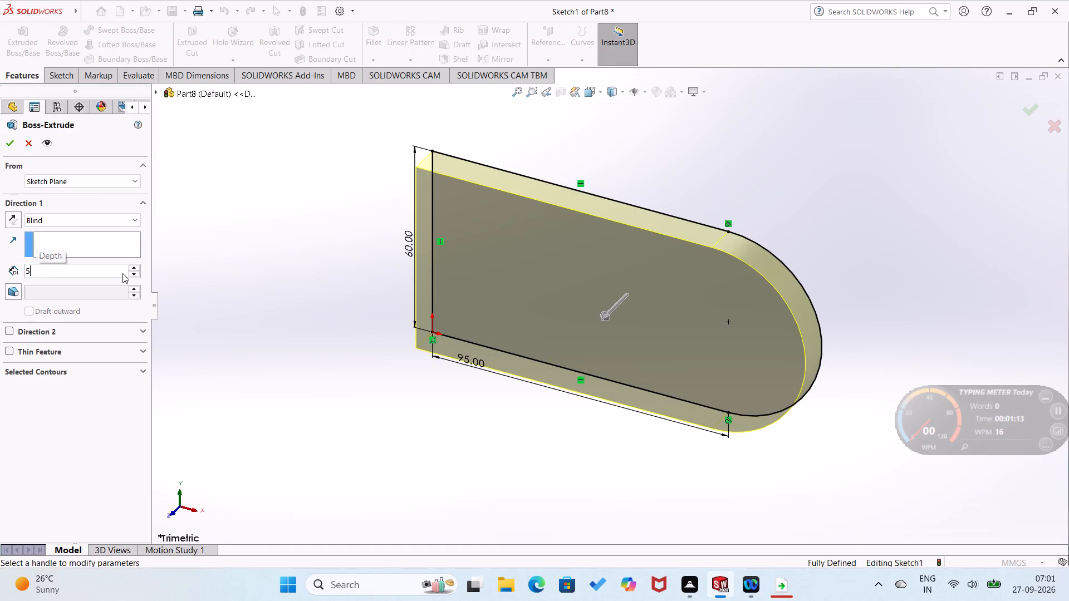
{"action": "left_click", "coordinate": [6, 142]}
{"action": "left_click", "coordinate": [296, 210]}
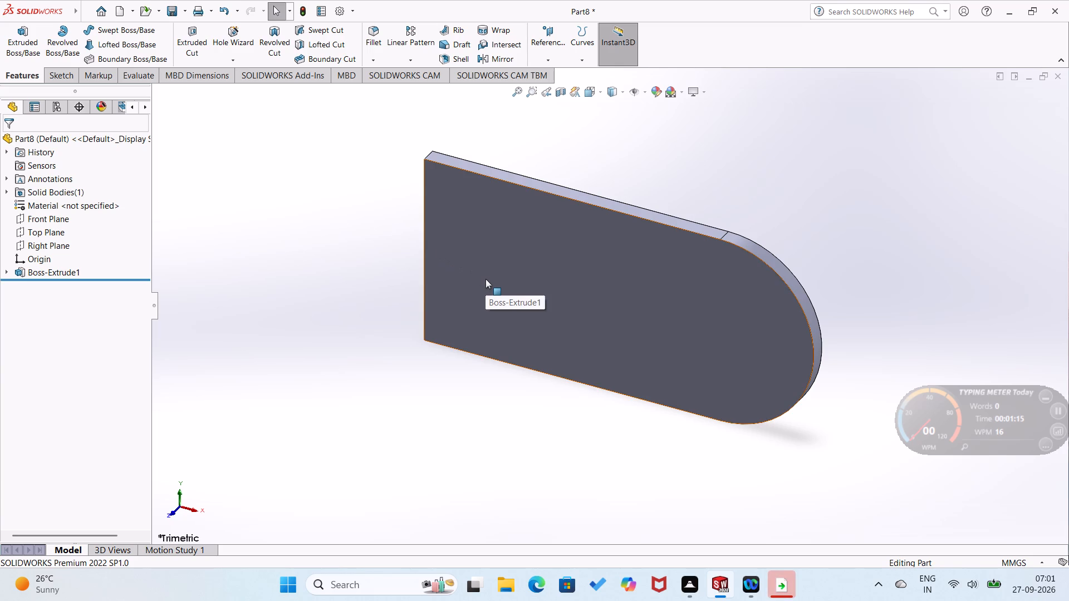
On the plate's front face, sketch a 50 mm diameter circle centred on the rounded end's arc centre.
{"action": "right_click", "coordinate": [604, 323]}
{"action": "left_click", "coordinate": [627, 309]}
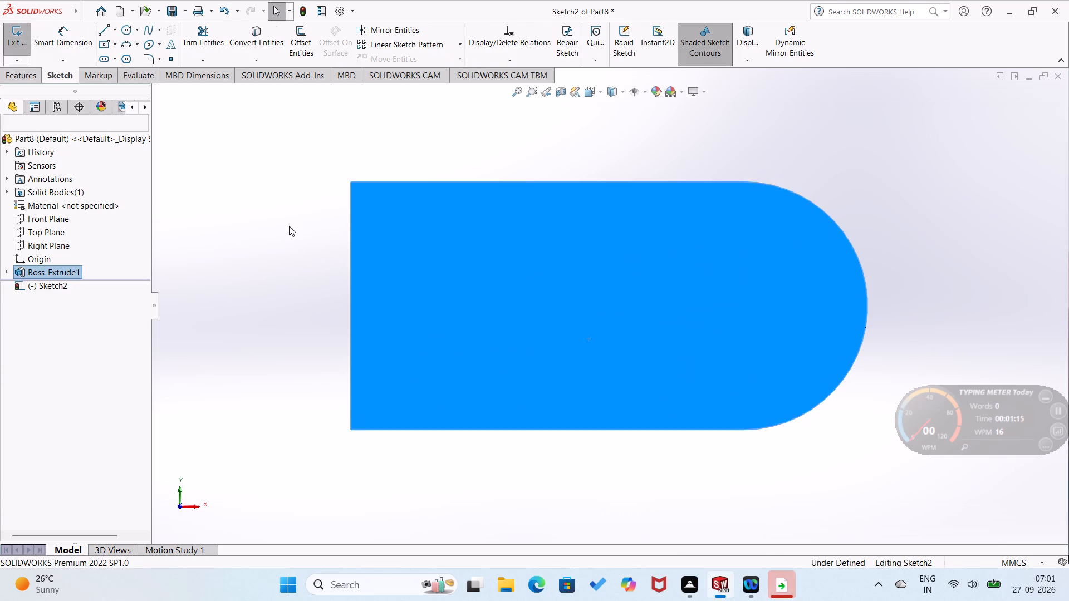
{"action": "right_click_drag", "start_coordinate": [310, 219], "coordinate": [363, 176]}
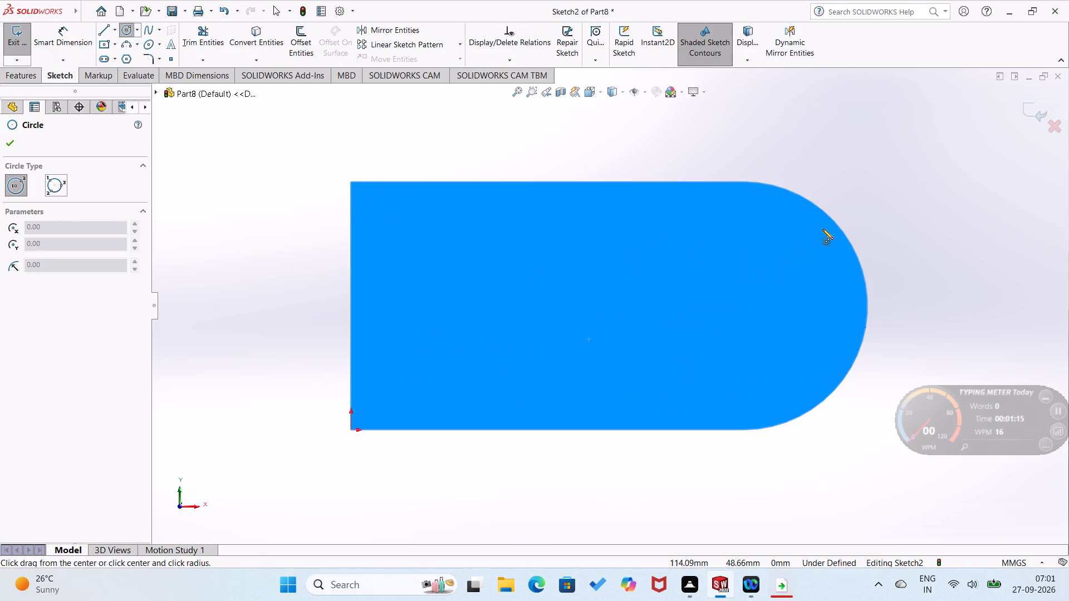
{"action": "left_click", "coordinate": [742, 304]}
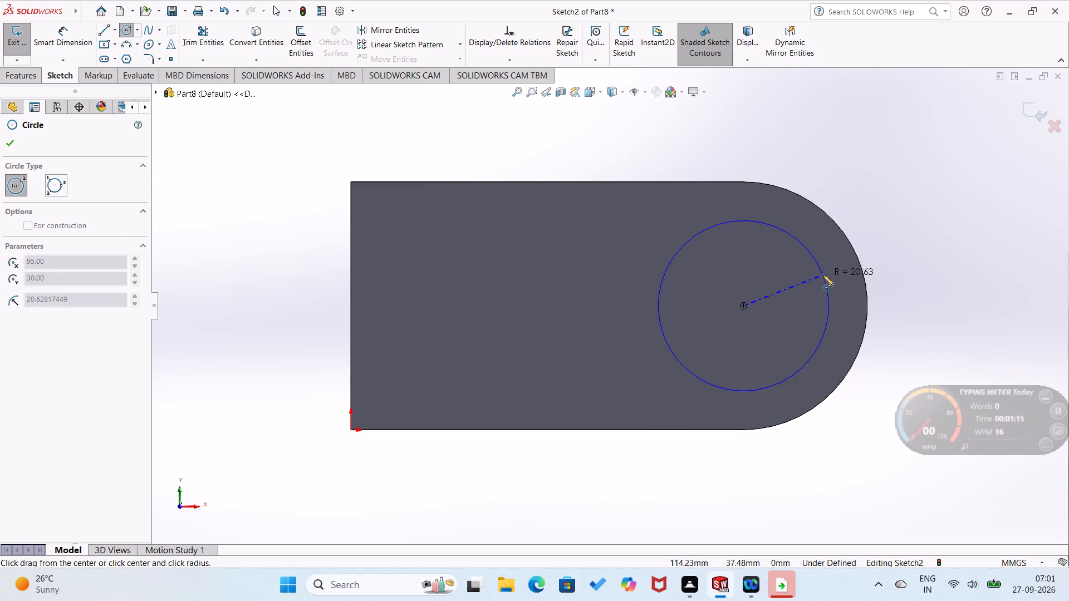
{"action": "left_click", "coordinate": [823, 275]}
{"action": "right_click_drag", "start_coordinate": [808, 309], "coordinate": [833, 201]}
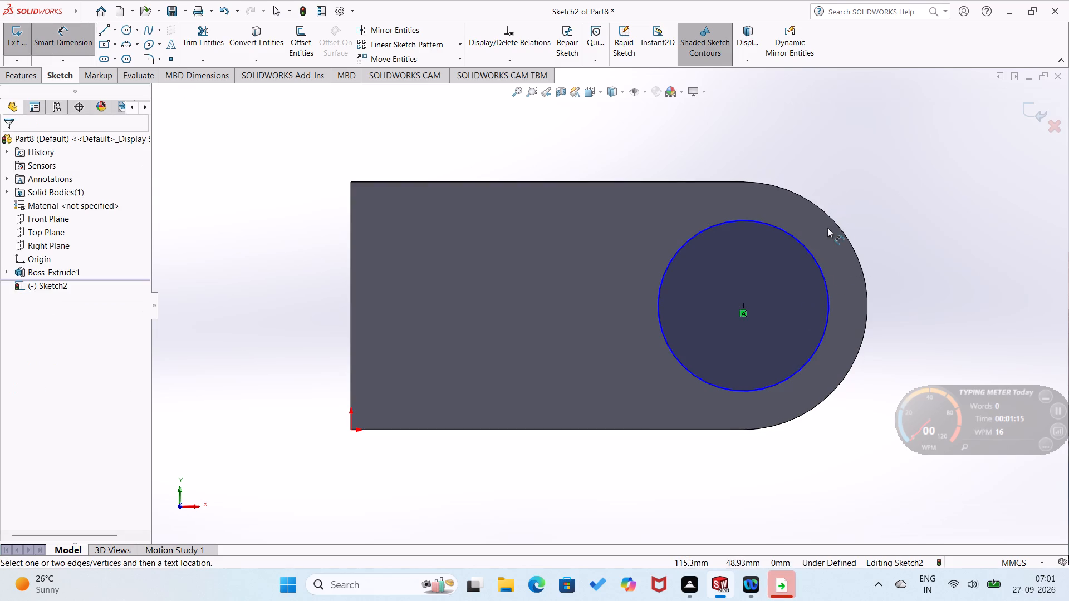
{"action": "left_click", "coordinate": [819, 266]}
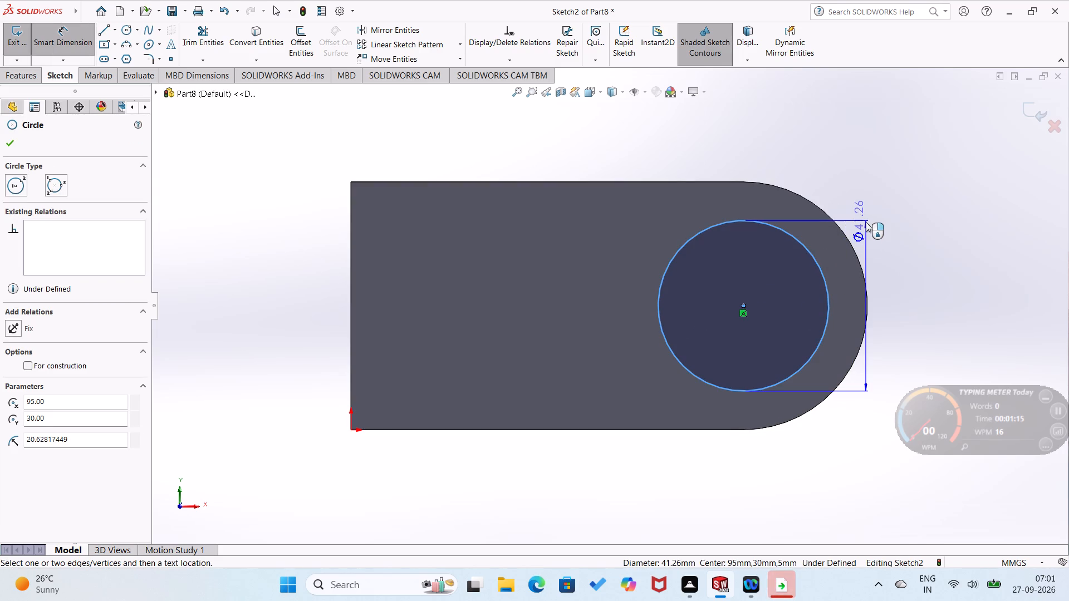
{"action": "left_click", "coordinate": [877, 240]}
{"action": "type", "text": "50"}
{"action": "key", "text": "Return"}
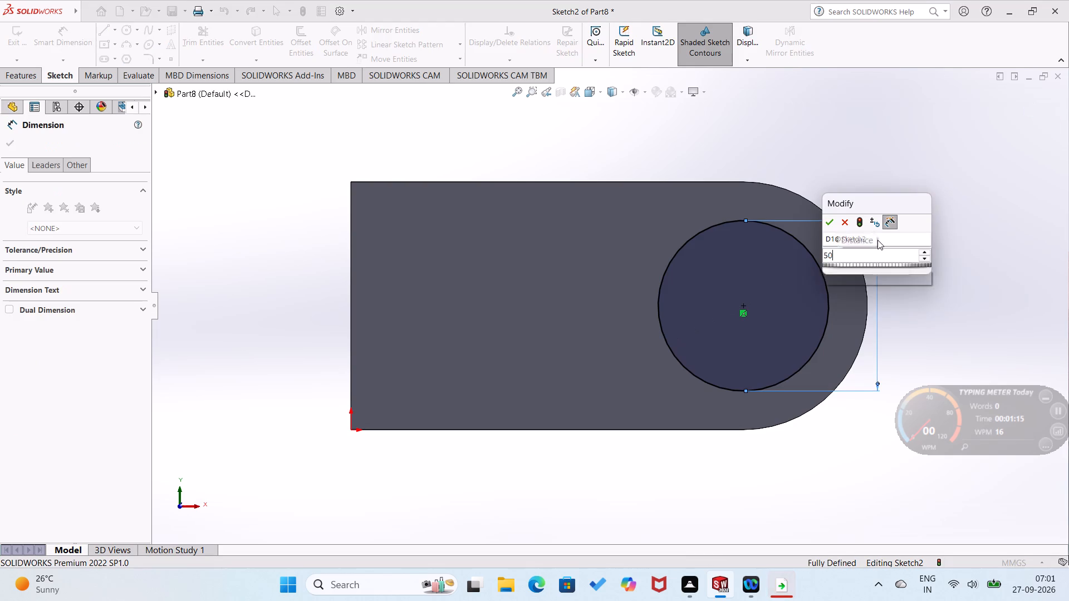
Extrude the circle as a 5 mm Blind boss merged with the plate.
{"action": "left_click", "coordinate": [19, 78]}
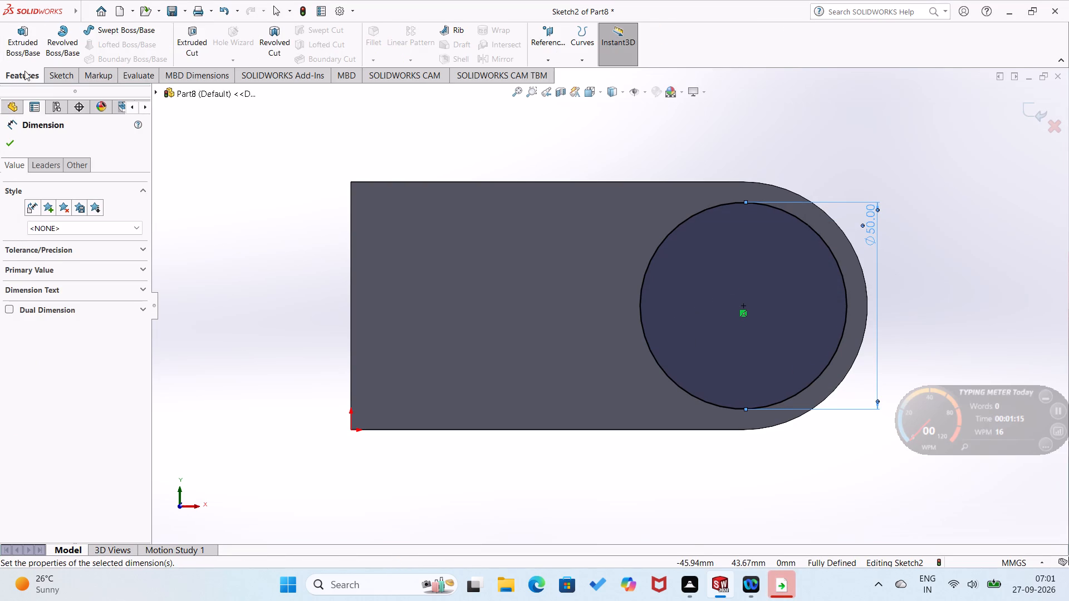
{"action": "left_click", "coordinate": [30, 51]}
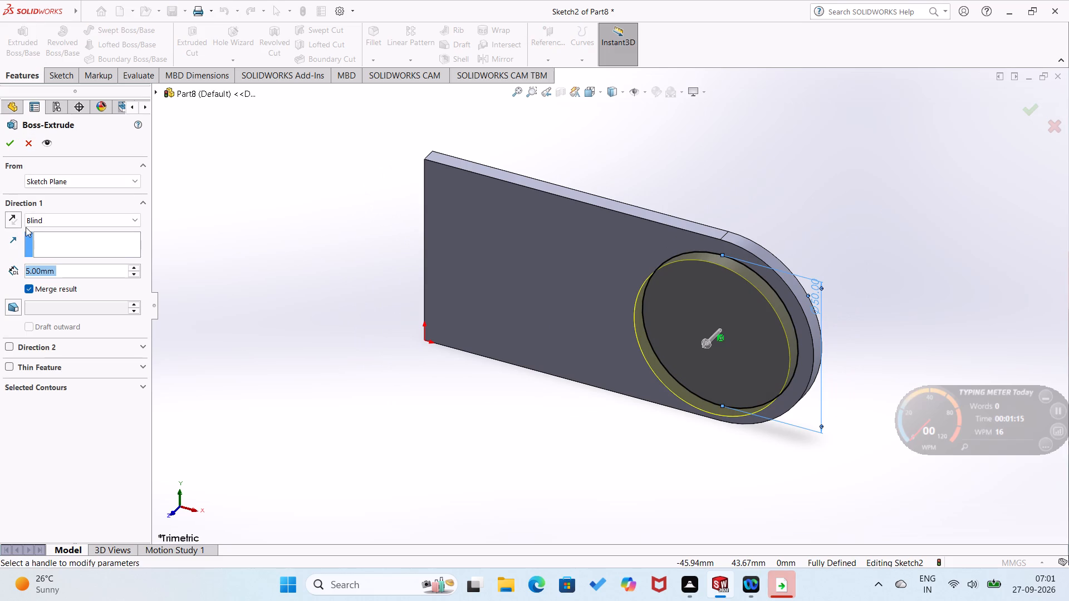
{"action": "left_click", "coordinate": [12, 142]}
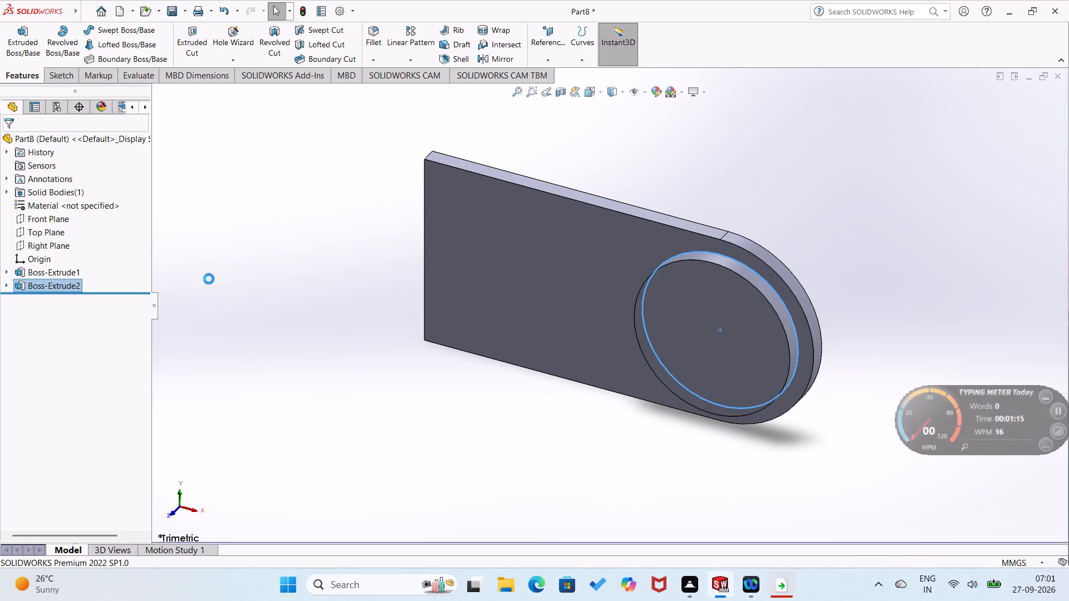
{"action": "left_click", "coordinate": [209, 279]}
Start a sketch on the plate's lower long side face and draw a circle centred about 17 mm along and 26 mm above the origin.
{"action": "middle_click_drag", "start_coordinate": [286, 314], "coordinate": [294, 265]}
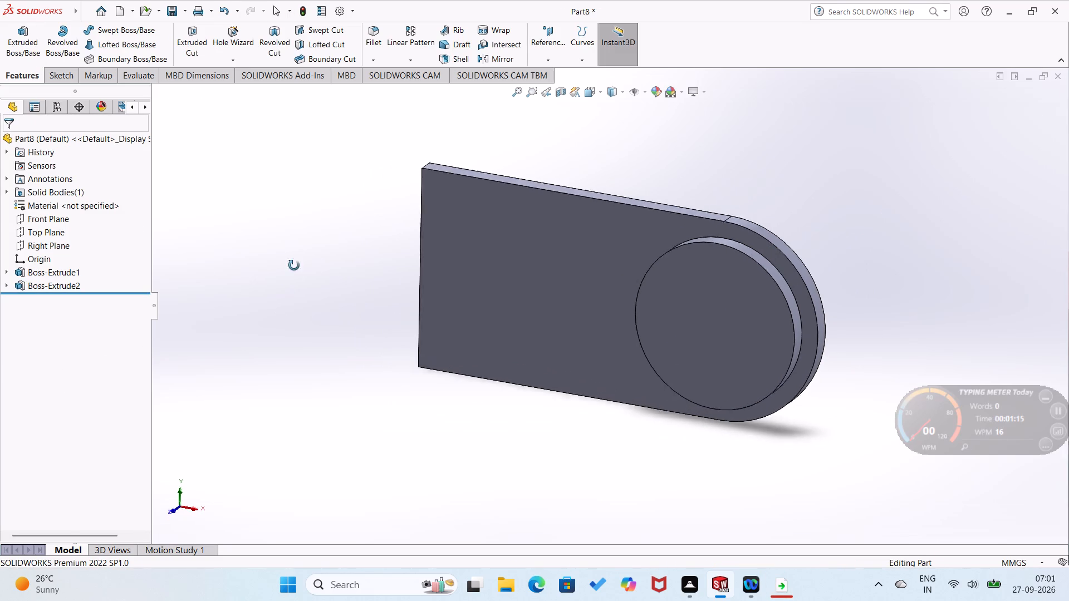
{"action": "middle_click_drag", "start_coordinate": [294, 265], "coordinate": [334, 112]}
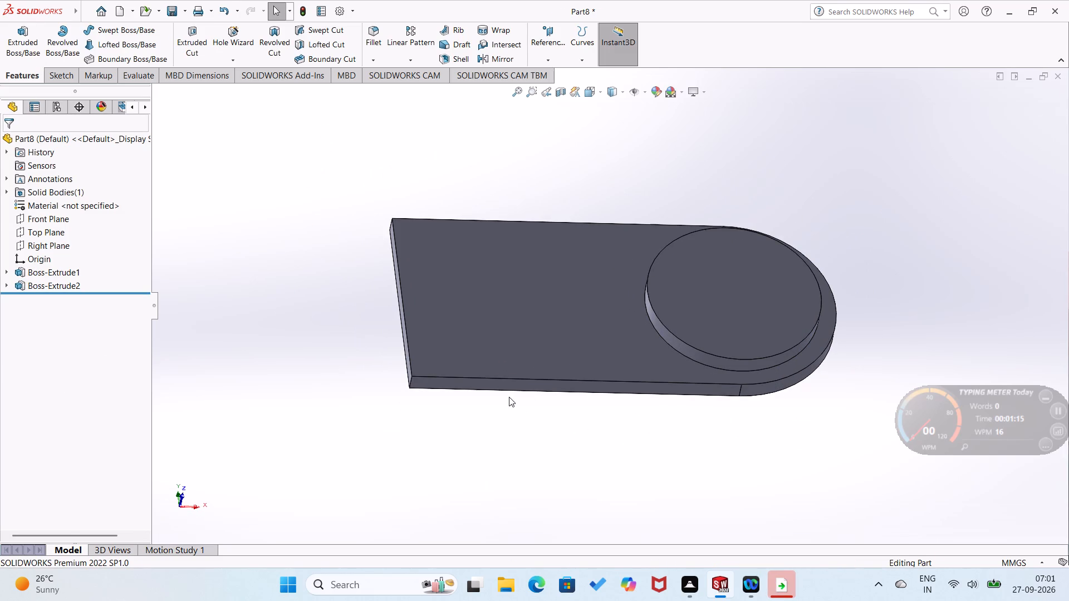
{"action": "right_click", "coordinate": [507, 387]}
{"action": "left_click", "coordinate": [536, 312]}
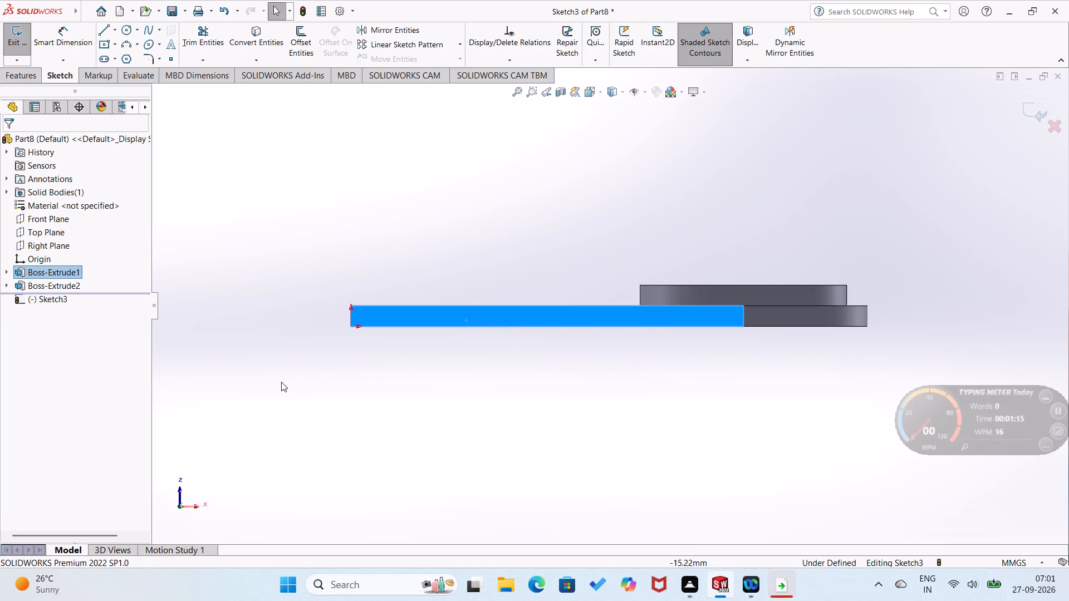
{"action": "right_click_drag", "start_coordinate": [383, 257], "coordinate": [325, 284]}
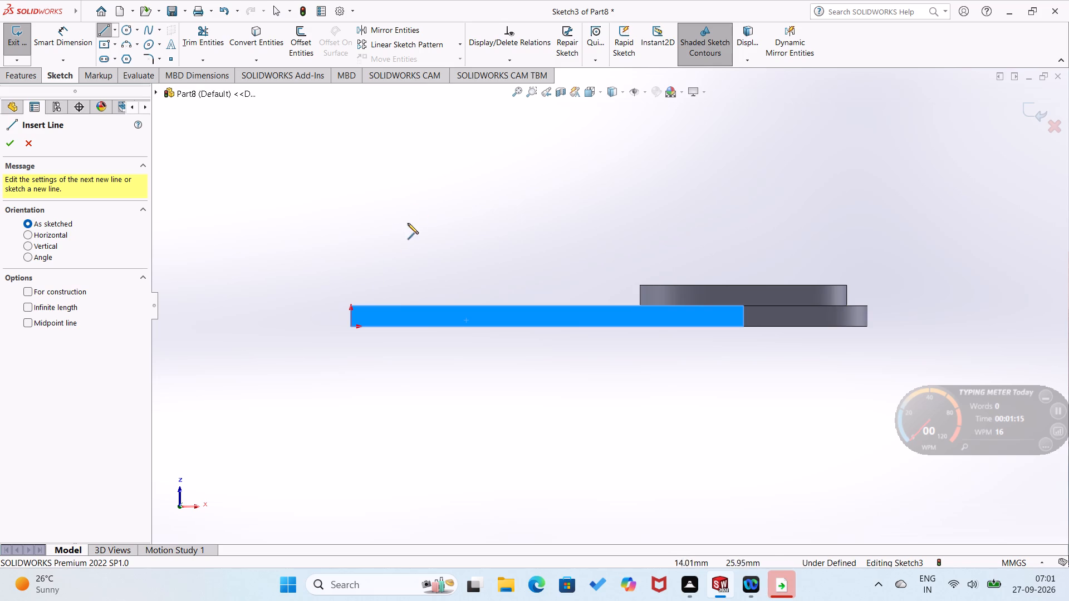
{"action": "right_click_drag", "start_coordinate": [360, 250], "coordinate": [482, 220]}
{"action": "left_click", "coordinate": [422, 218]}
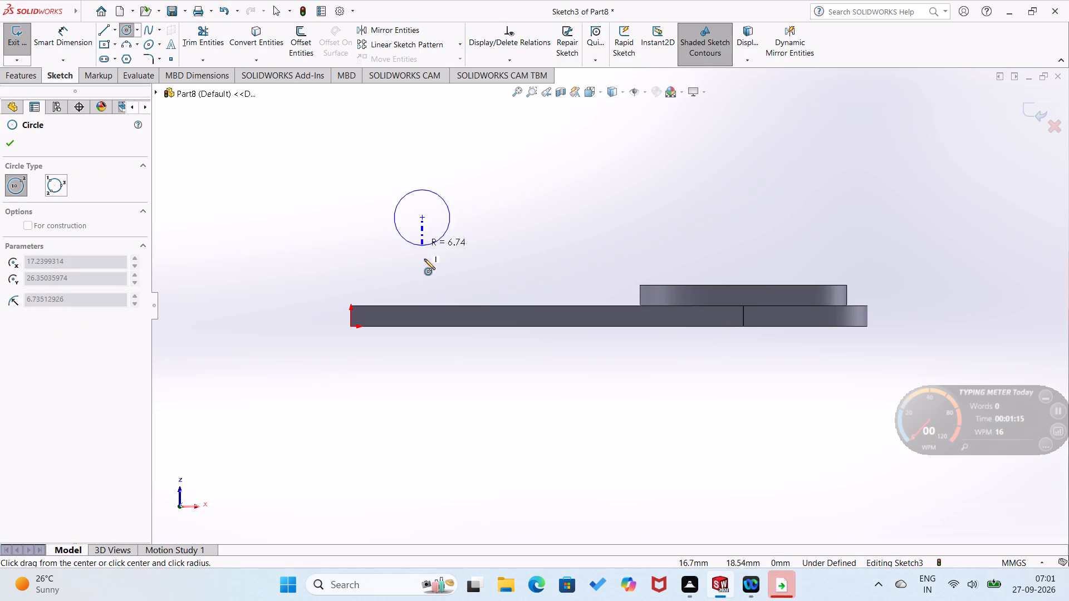
{"action": "left_click", "coordinate": [427, 269]}
Dimension the side-face circle's centre 25 mm above the origin.
{"action": "right_click_drag", "start_coordinate": [457, 270], "coordinate": [502, 149]}
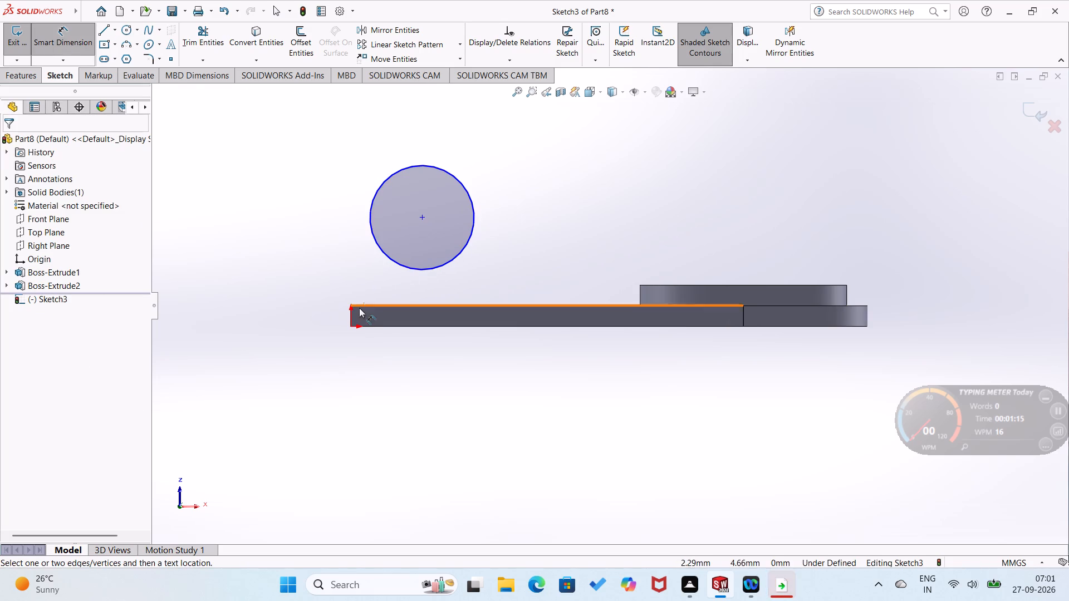
{"action": "left_click", "coordinate": [349, 326]}
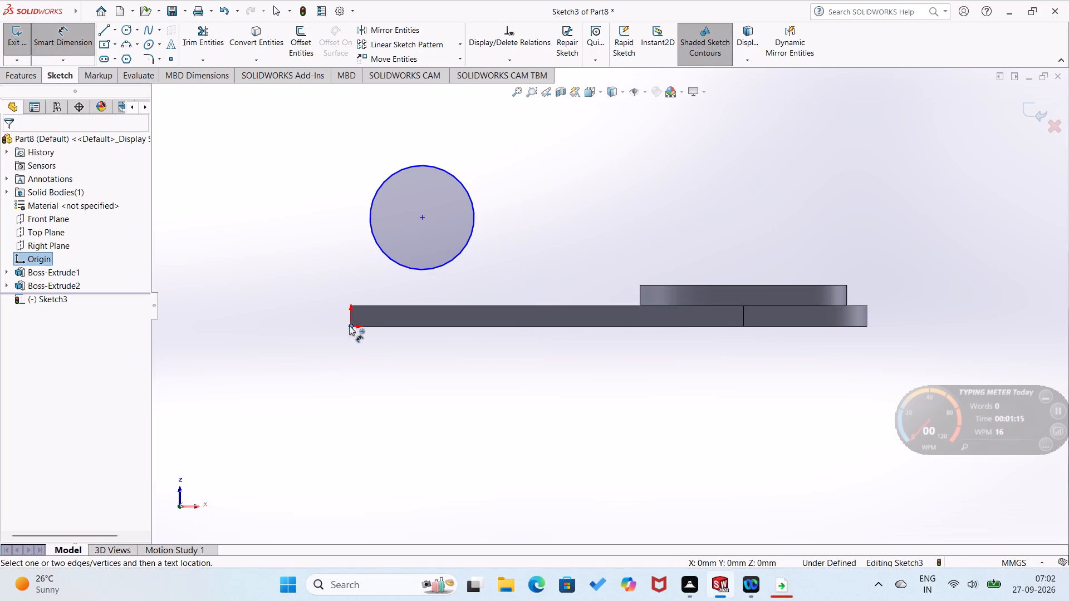
{"action": "left_click", "coordinate": [422, 218]}
{"action": "left_click", "coordinate": [332, 245]}
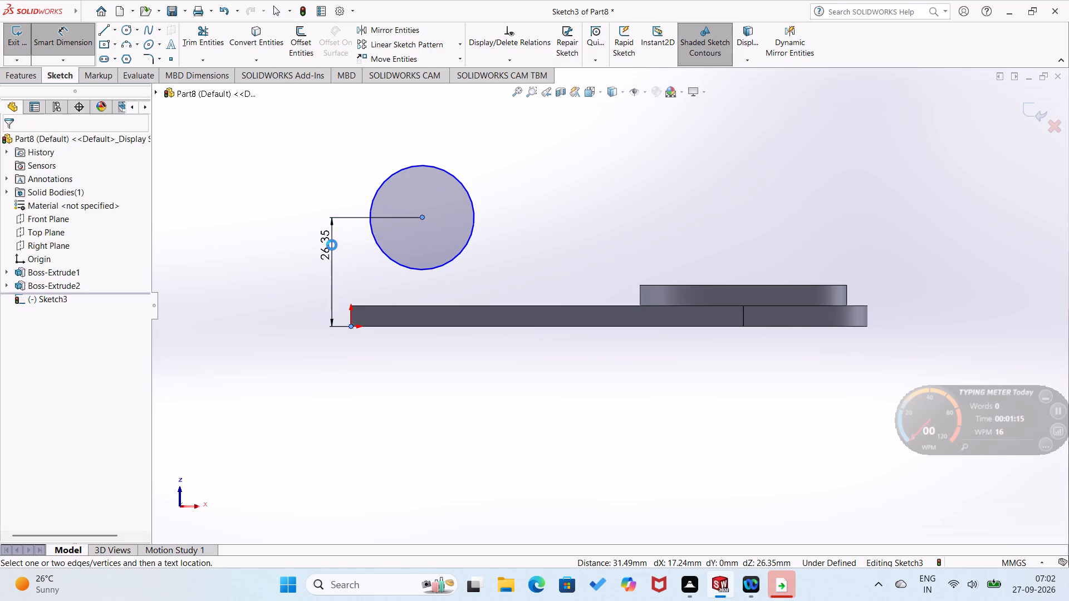
{"action": "type", "text": "25"}
{"action": "key", "text": "Return"}
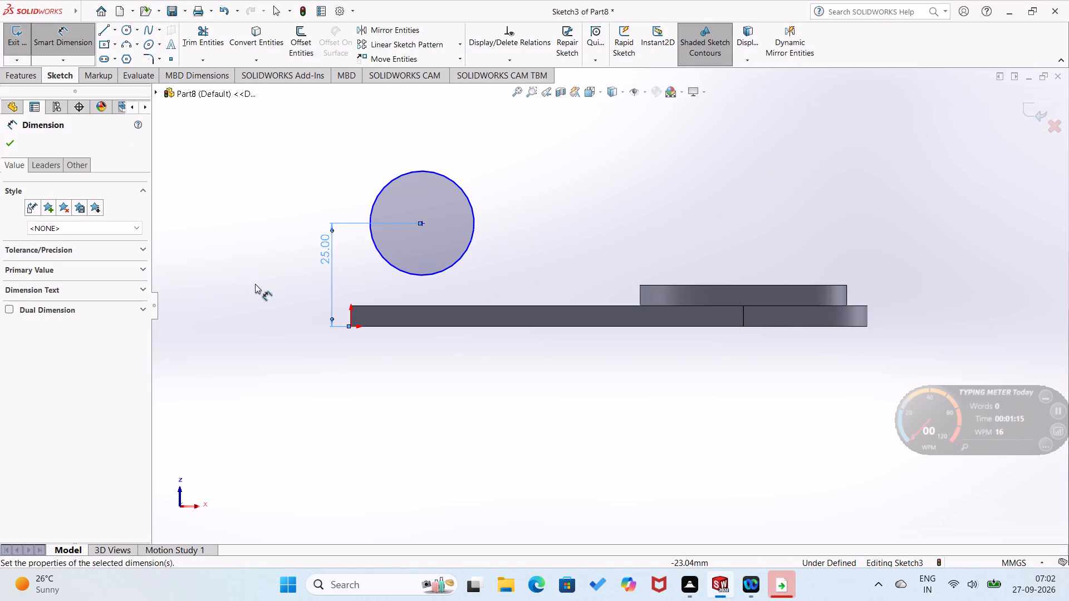
{"action": "left_click", "coordinate": [255, 284]}
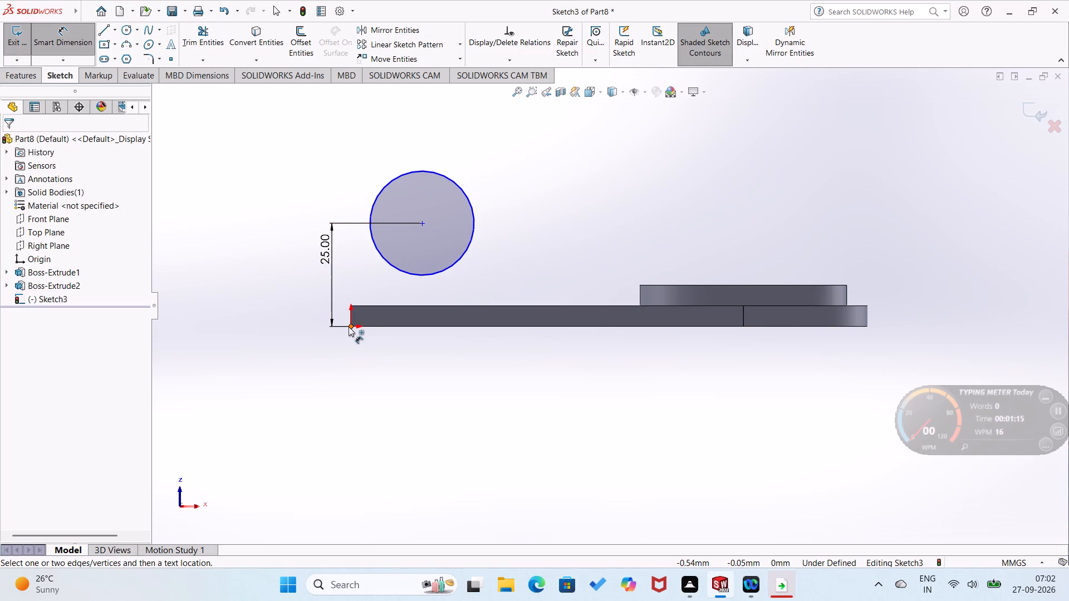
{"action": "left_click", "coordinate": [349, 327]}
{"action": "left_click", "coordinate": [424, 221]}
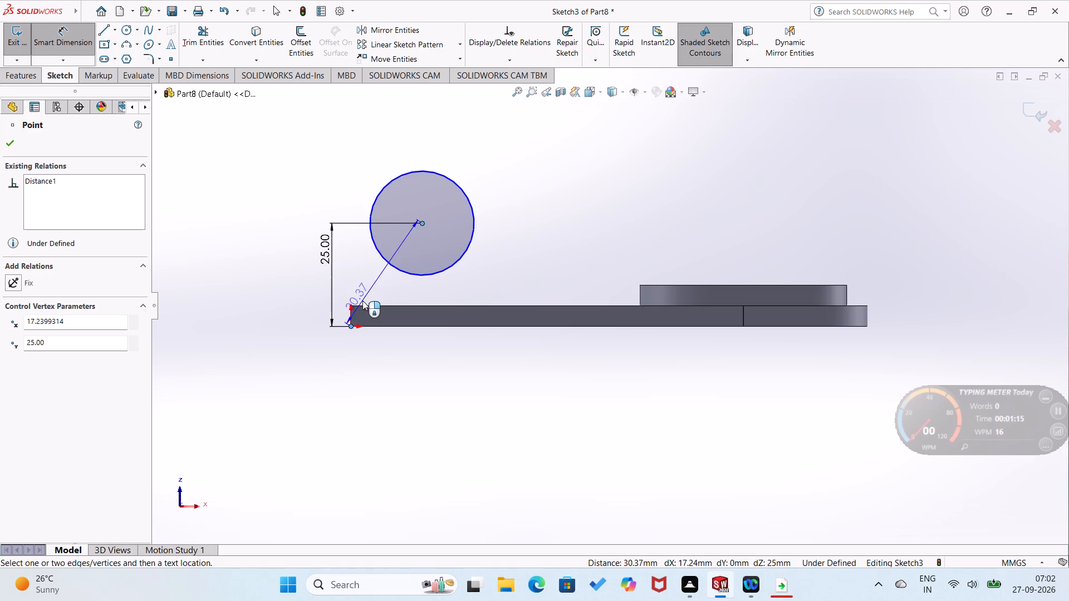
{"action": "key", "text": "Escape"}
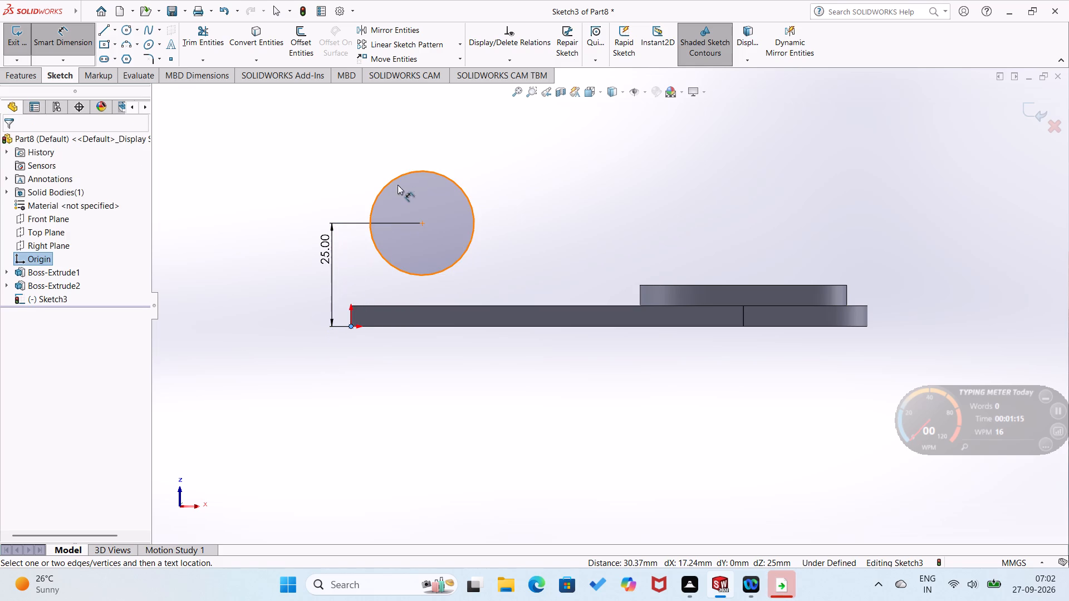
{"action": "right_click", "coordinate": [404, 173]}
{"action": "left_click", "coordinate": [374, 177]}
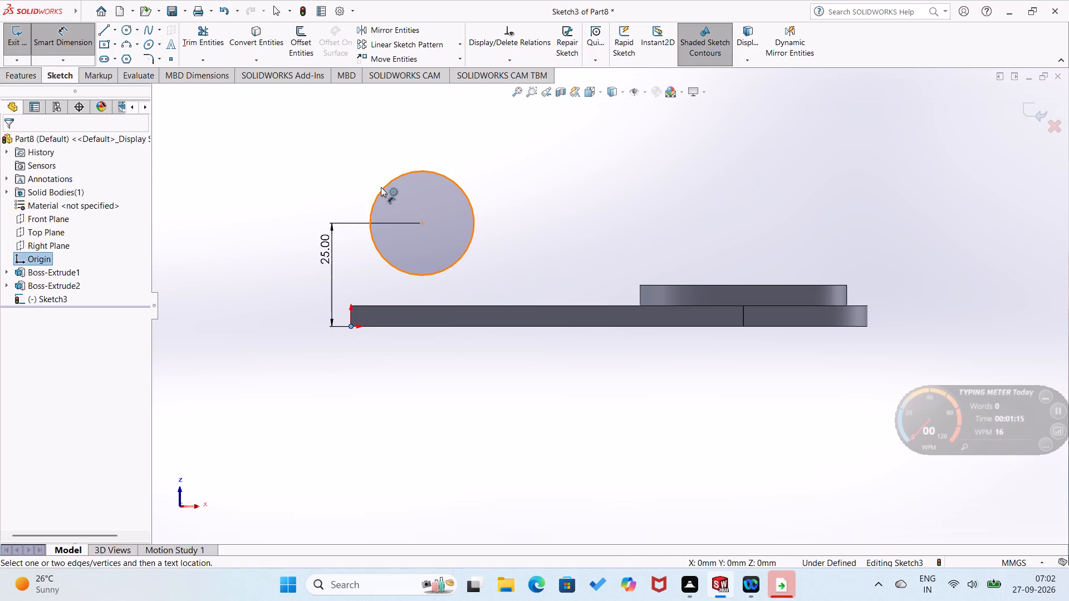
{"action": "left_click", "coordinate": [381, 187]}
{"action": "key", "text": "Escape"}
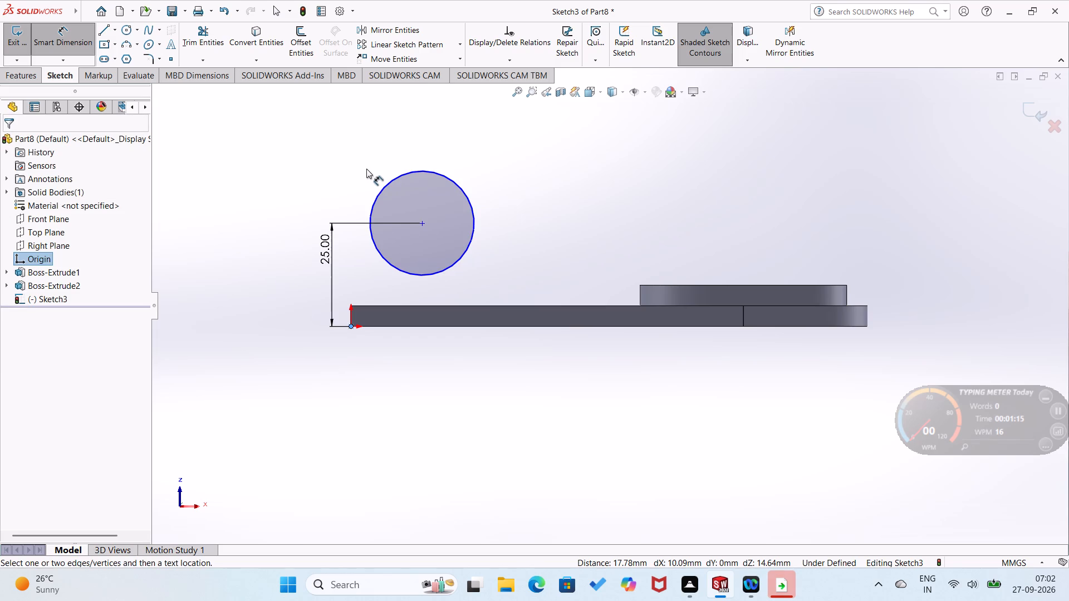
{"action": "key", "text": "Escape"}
Dimension the side-face circle's diameter as 50 mm.
{"action": "left_click", "coordinate": [391, 179]}
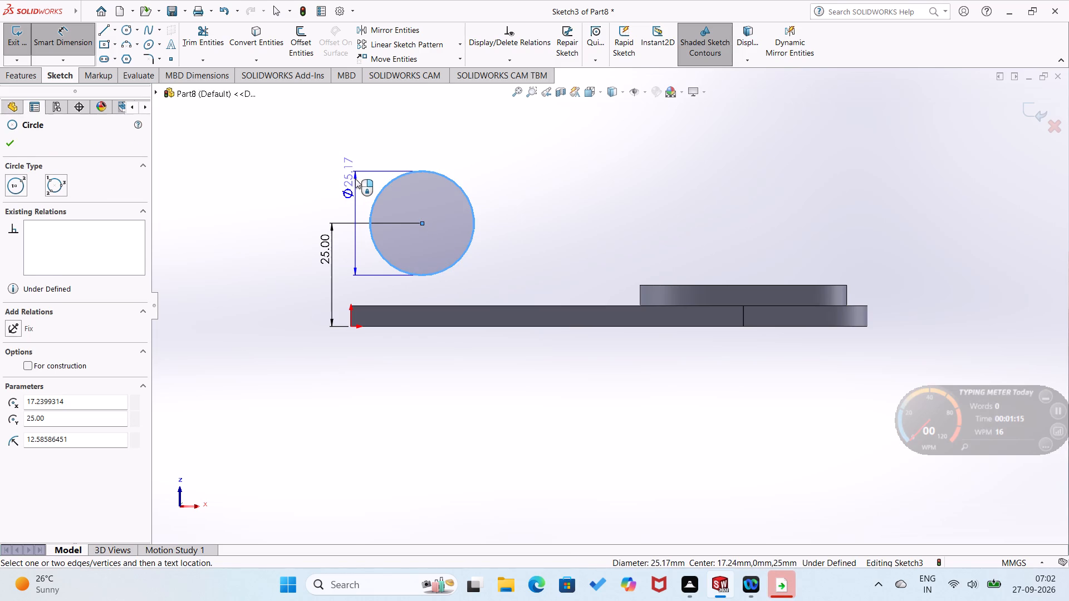
{"action": "left_click", "coordinate": [355, 179]}
{"action": "type", "text": "50"}
{"action": "key", "text": "Return"}
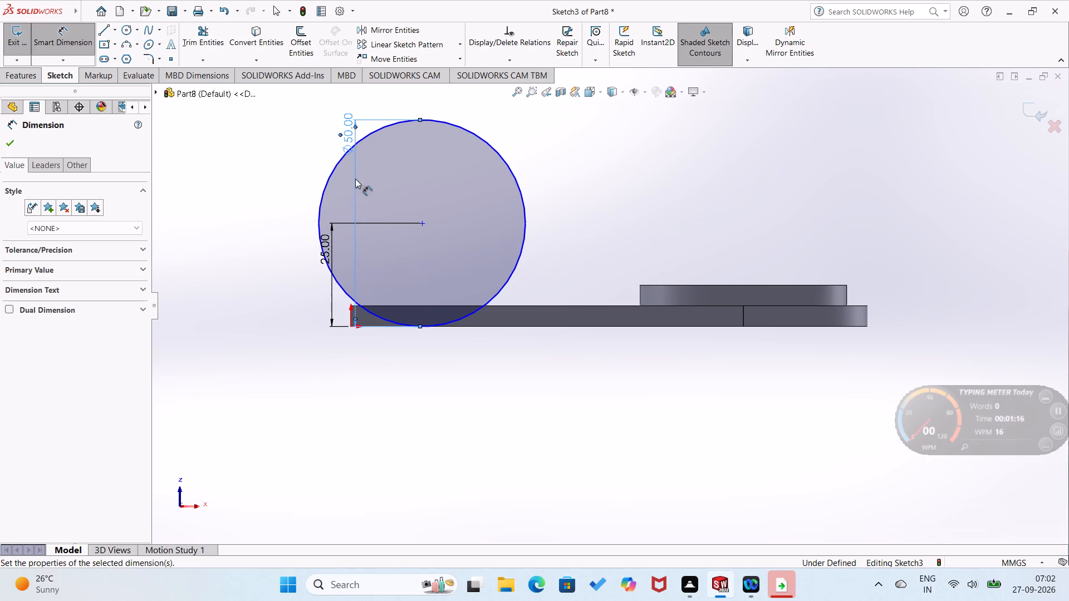
{"action": "left_click", "coordinate": [263, 219]}
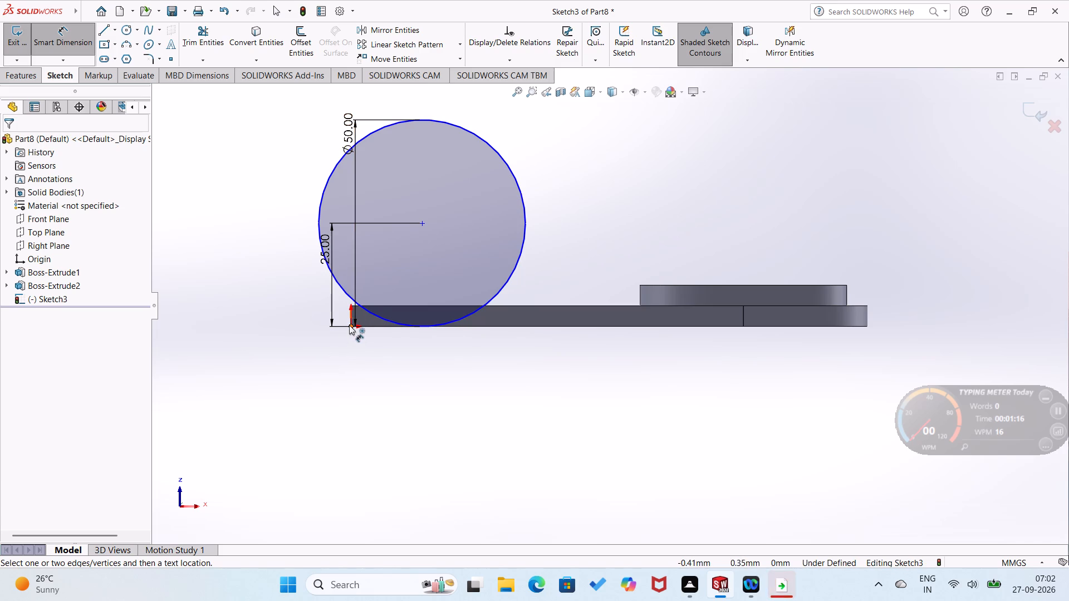
Dimension the circle's centre 25 mm horizontally from the origin.
{"action": "left_click", "coordinate": [349, 325]}
{"action": "left_click", "coordinate": [421, 221]}
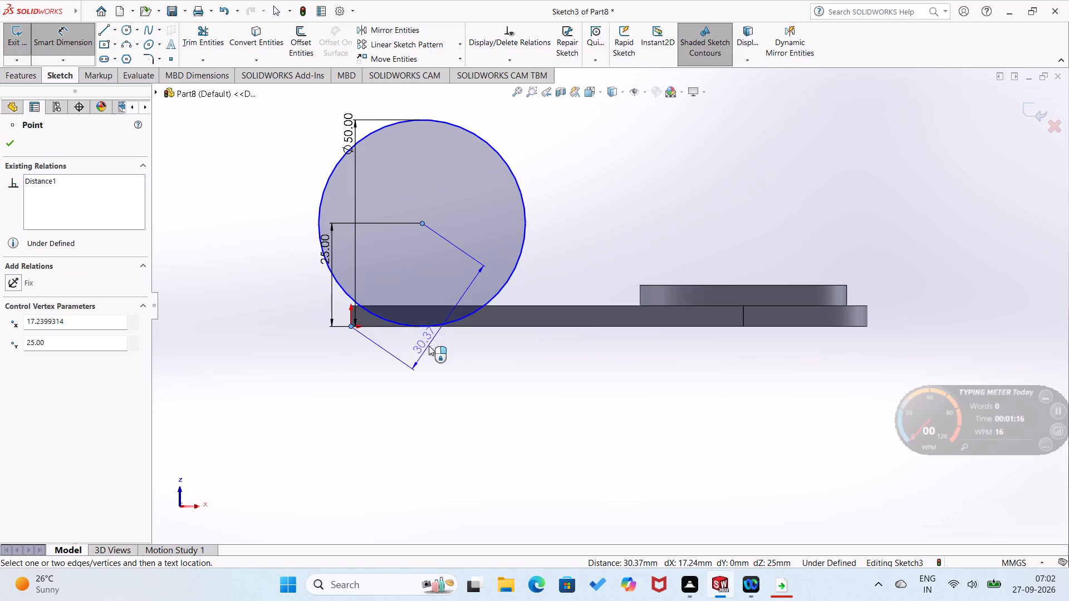
{"action": "left_click", "coordinate": [402, 372]}
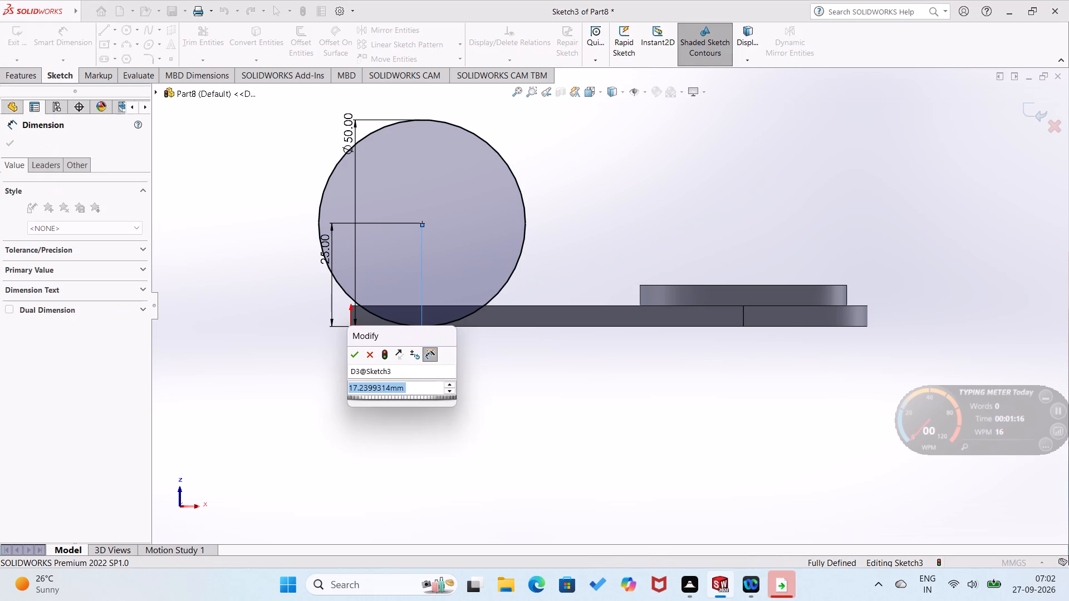
{"action": "type", "text": "25"}
{"action": "key", "text": "Return"}
{"action": "left_click", "coordinate": [278, 402]}
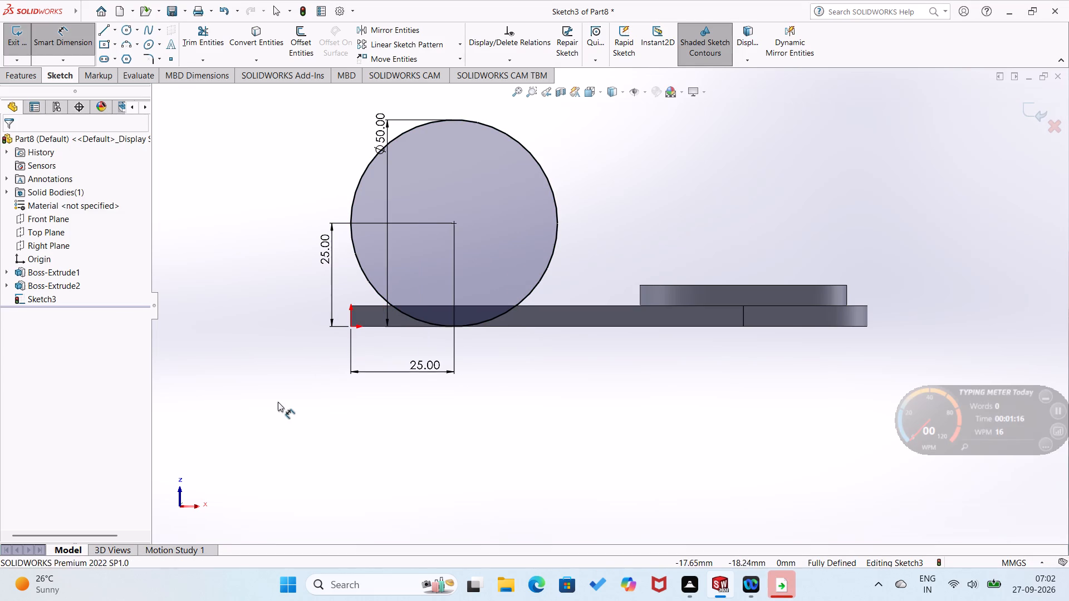
Extrude the side-face circle Blind in two directions, 5 mm in Direction 1 and 20 mm in Direction 2, merged with the plate.
{"action": "middle_click_drag", "start_coordinate": [267, 395], "coordinate": [311, 463]}
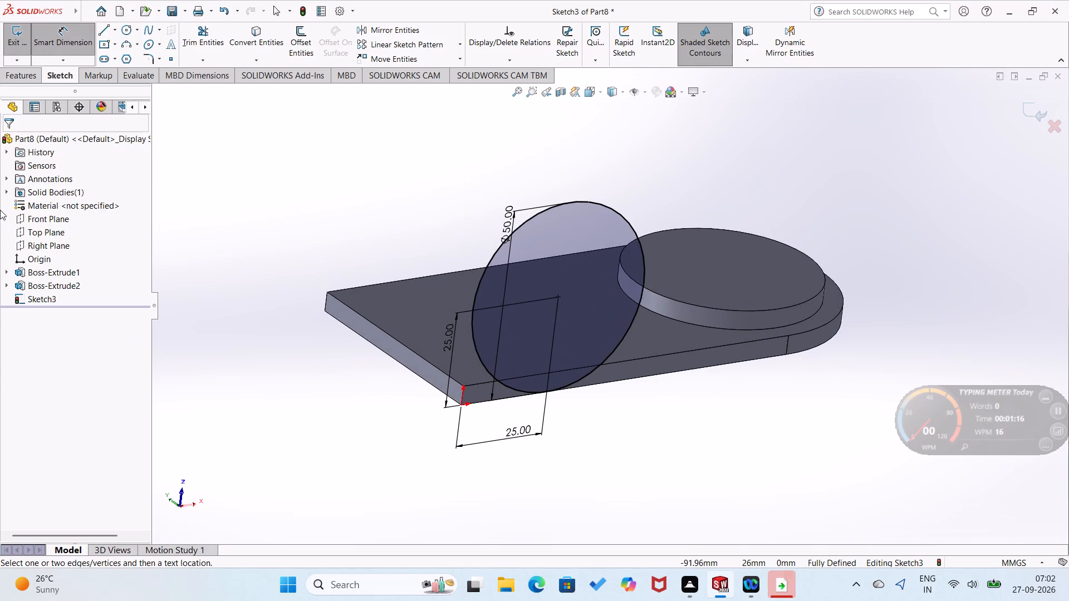
{"action": "left_click", "coordinate": [21, 75]}
{"action": "left_click", "coordinate": [20, 46]}
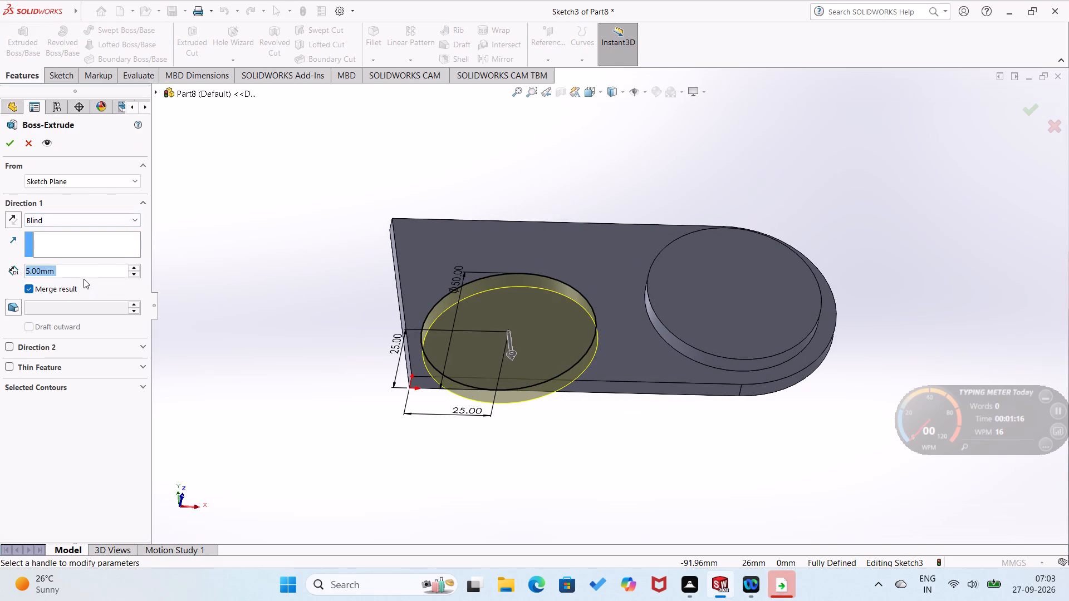
{"action": "left_click", "coordinate": [7, 352]}
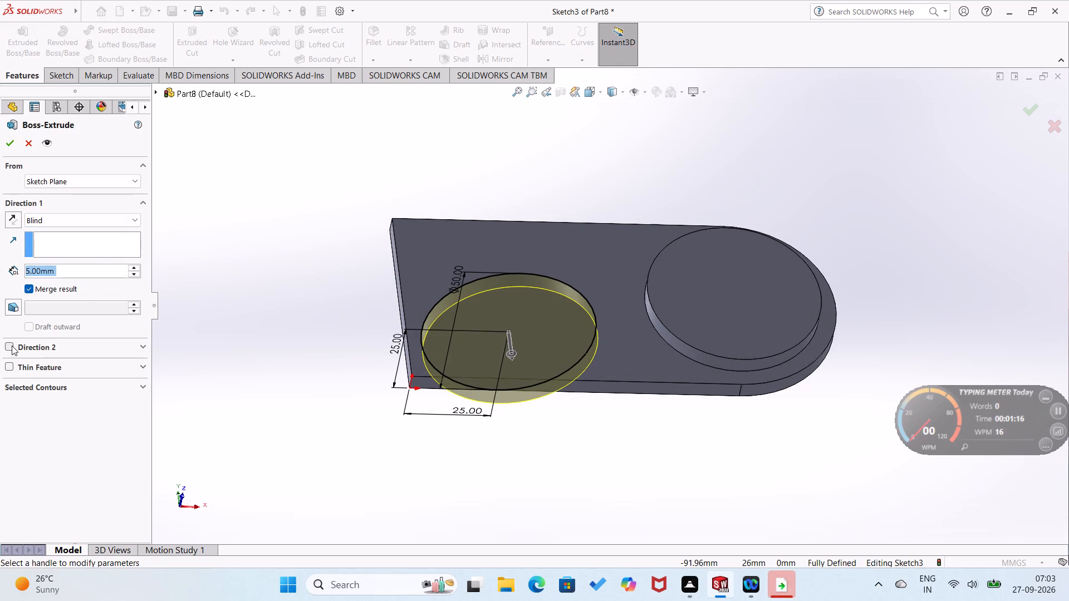
{"action": "left_click", "coordinate": [12, 345]}
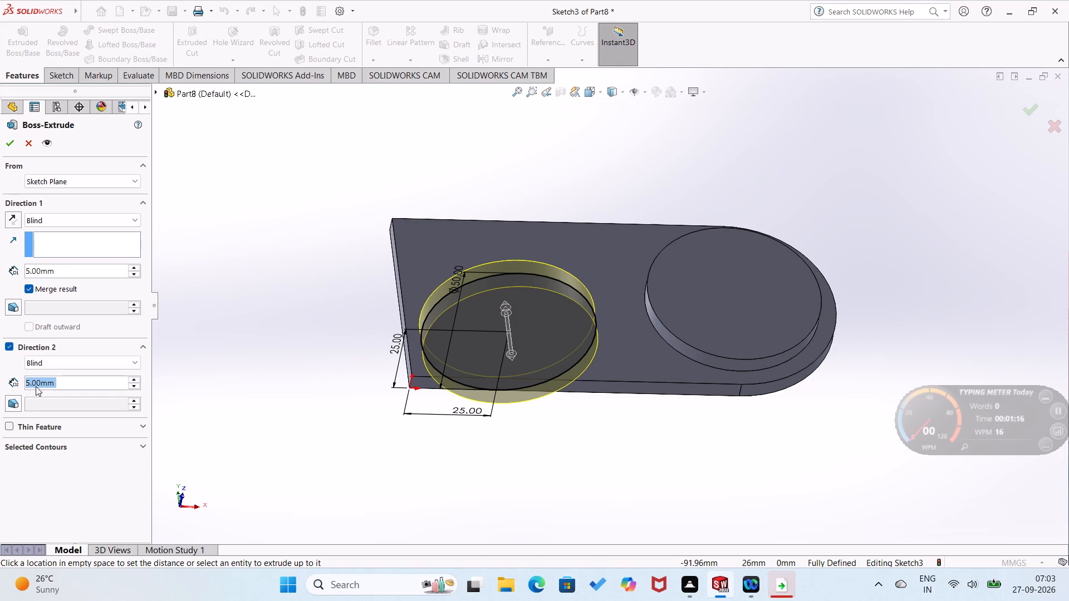
{"action": "left_click", "coordinate": [134, 377]}
{"action": "left_click", "coordinate": [135, 377]}
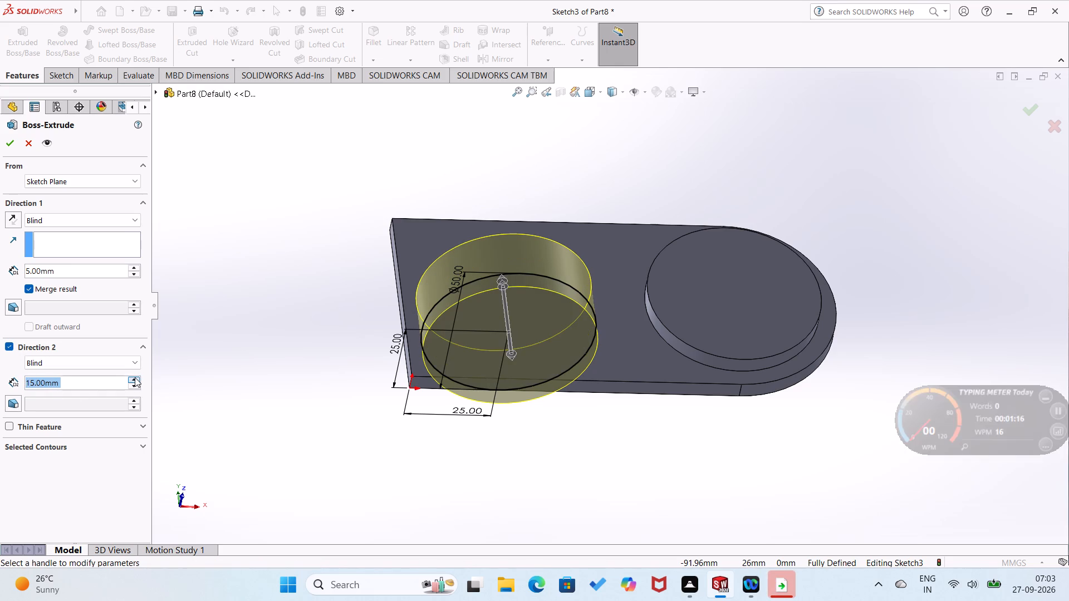
{"action": "type", "text": "20"}
{"action": "key", "text": "Return"}
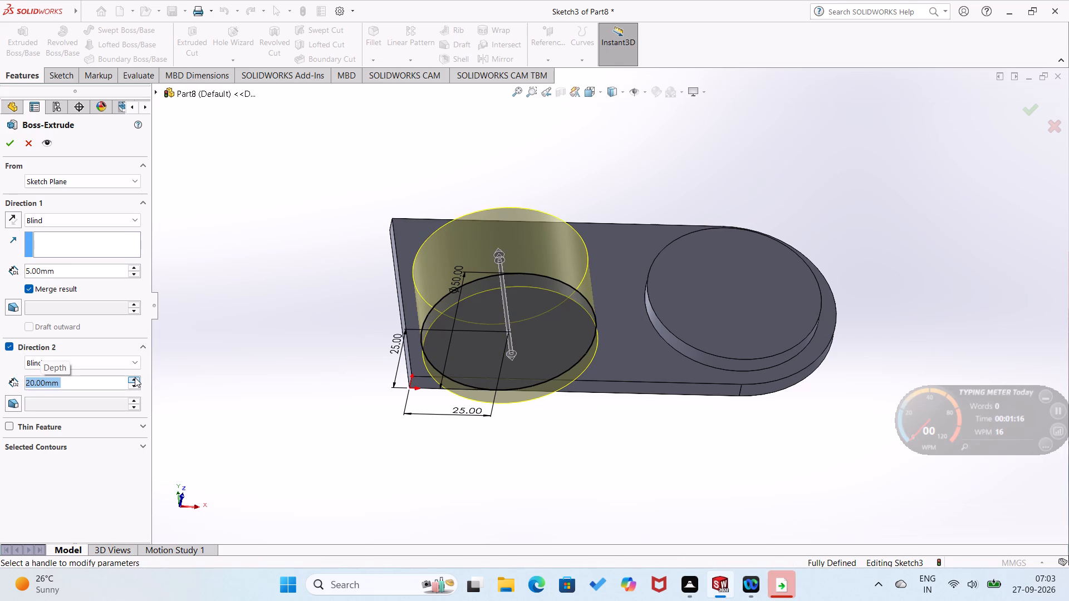
{"action": "left_click", "coordinate": [7, 146]}
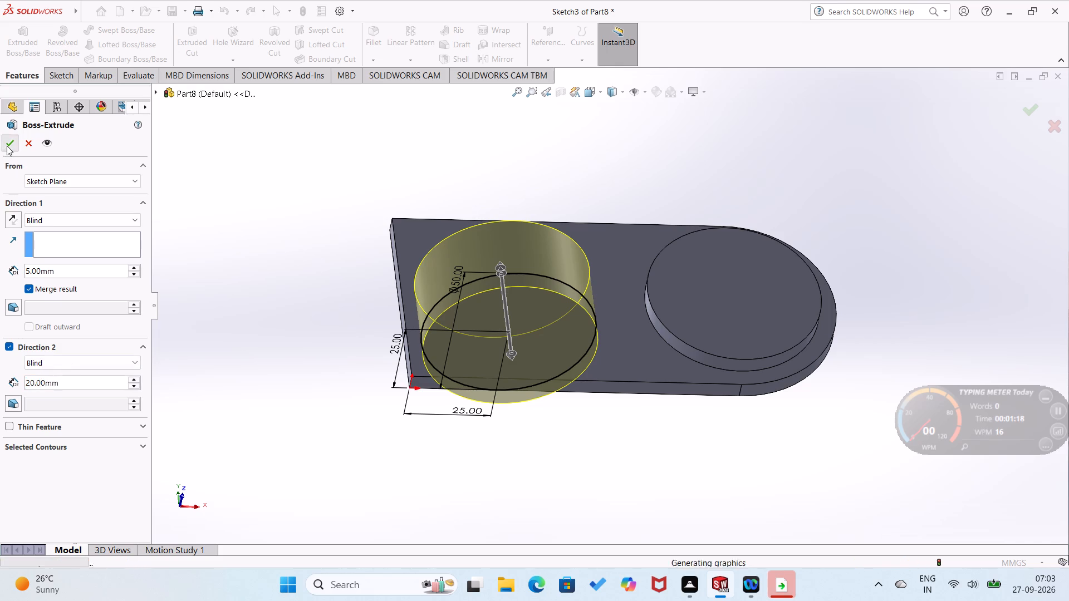
{"action": "left_click", "coordinate": [221, 296]}
On the plate's opposite long side face, sketch a 50 mm diameter circle centred on the cylindrical boss and matching its outline.
{"action": "middle_click_drag", "start_coordinate": [259, 329], "coordinate": [333, 347]}
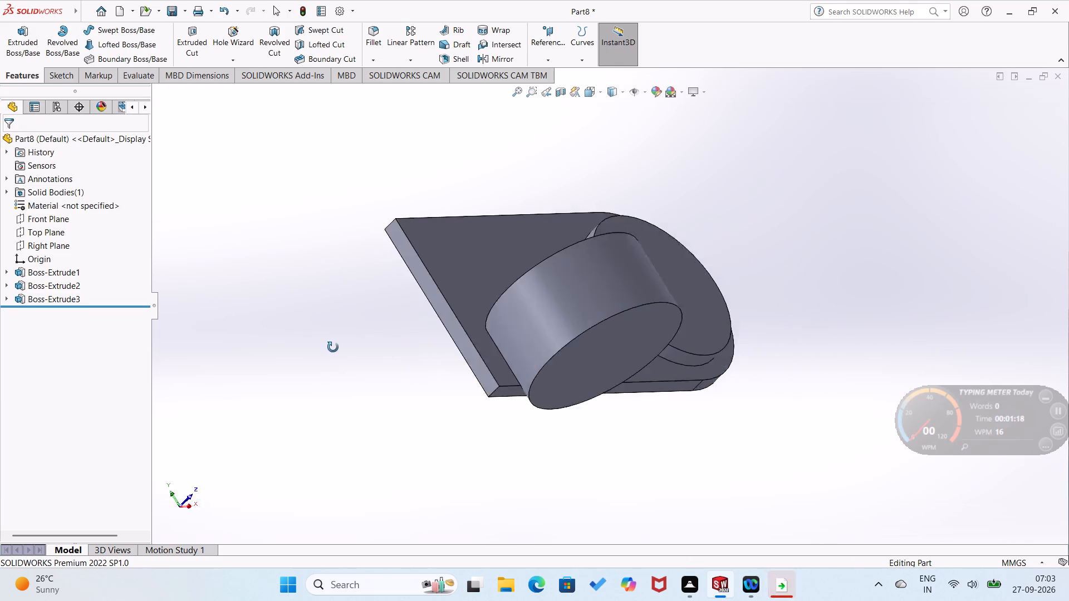
{"action": "middle_click_drag", "start_coordinate": [333, 347], "coordinate": [422, 410]}
{"action": "right_click", "coordinate": [632, 286]}
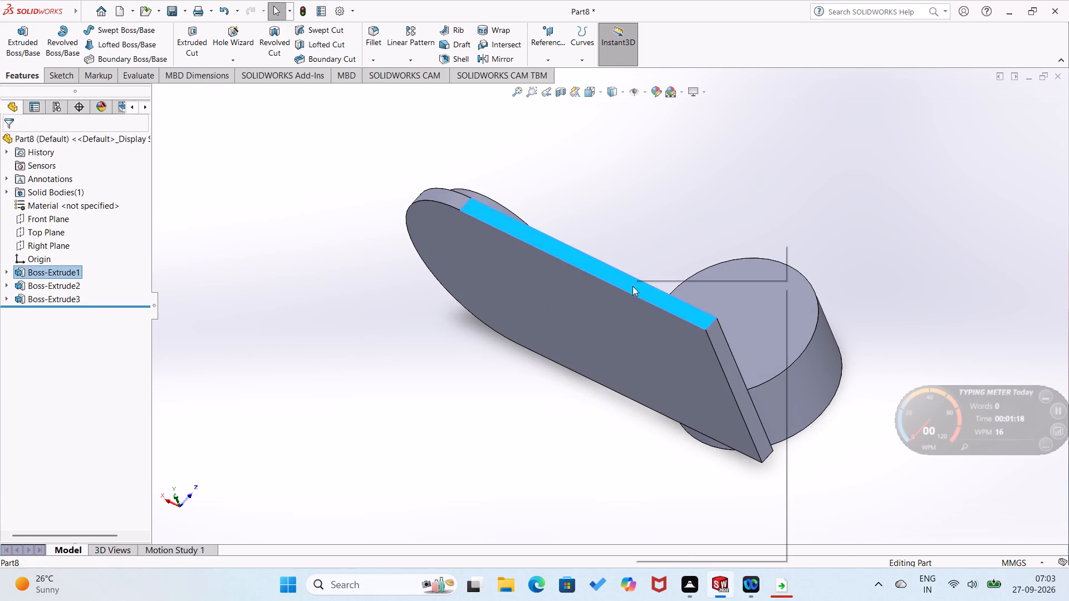
{"action": "left_click", "coordinate": [658, 269]}
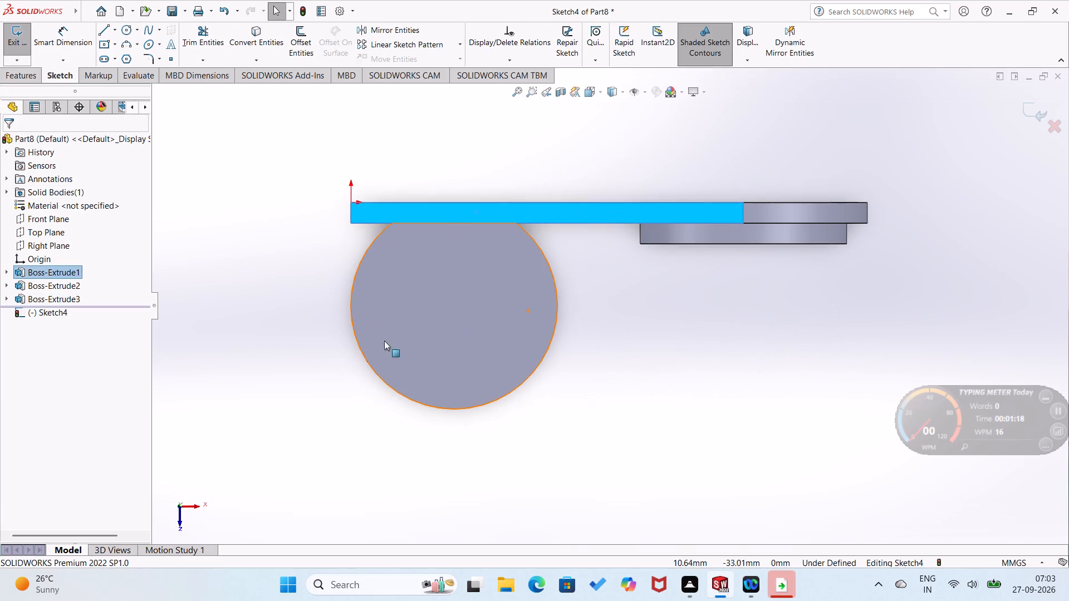
{"action": "right_click", "coordinate": [317, 341]}
{"action": "right_click_drag", "start_coordinate": [277, 279], "coordinate": [318, 249]}
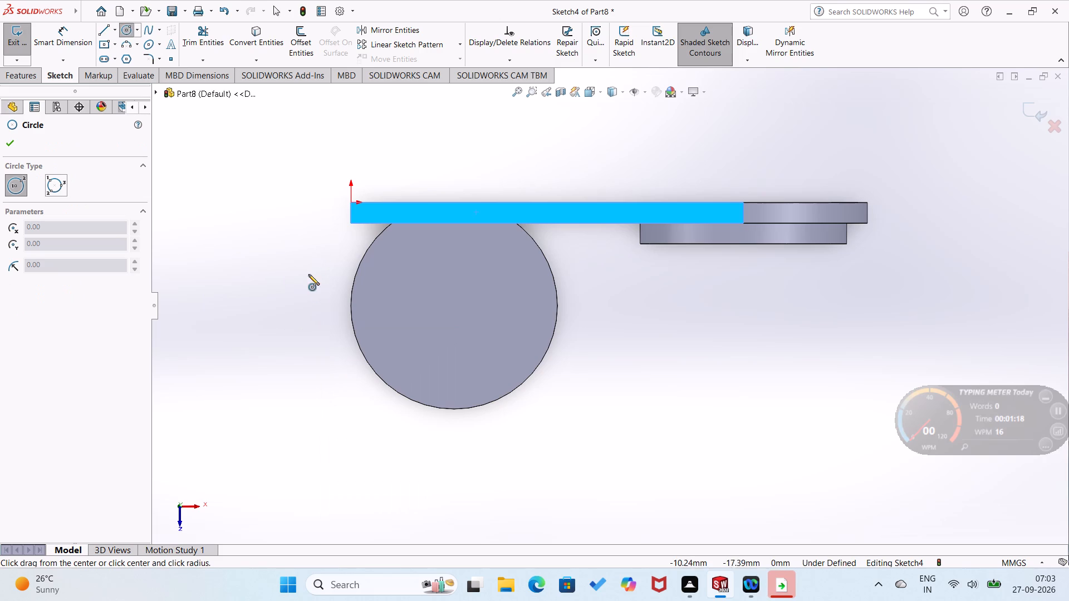
{"action": "left_click", "coordinate": [453, 305]}
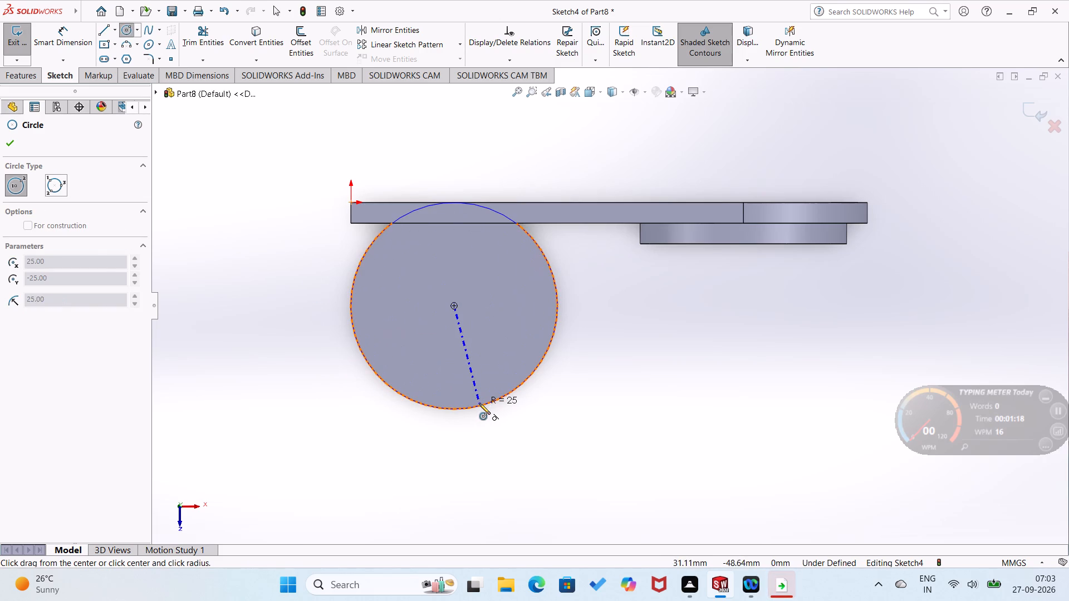
{"action": "left_click", "coordinate": [479, 405]}
{"action": "right_click_drag", "start_coordinate": [496, 393], "coordinate": [499, 310]}
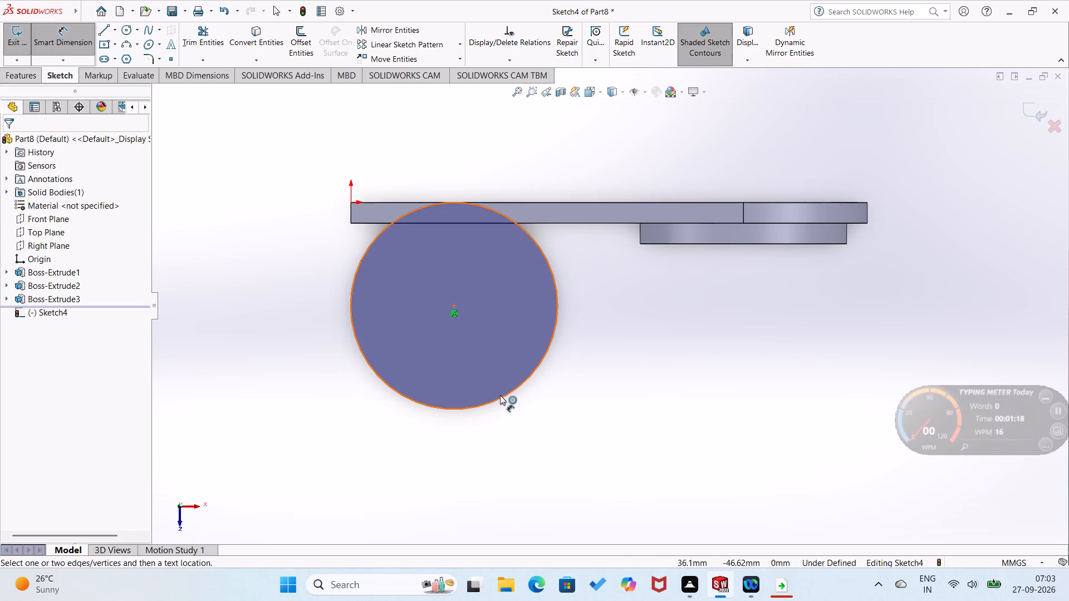
{"action": "left_click", "coordinate": [500, 395]}
{"action": "left_click", "coordinate": [527, 406]}
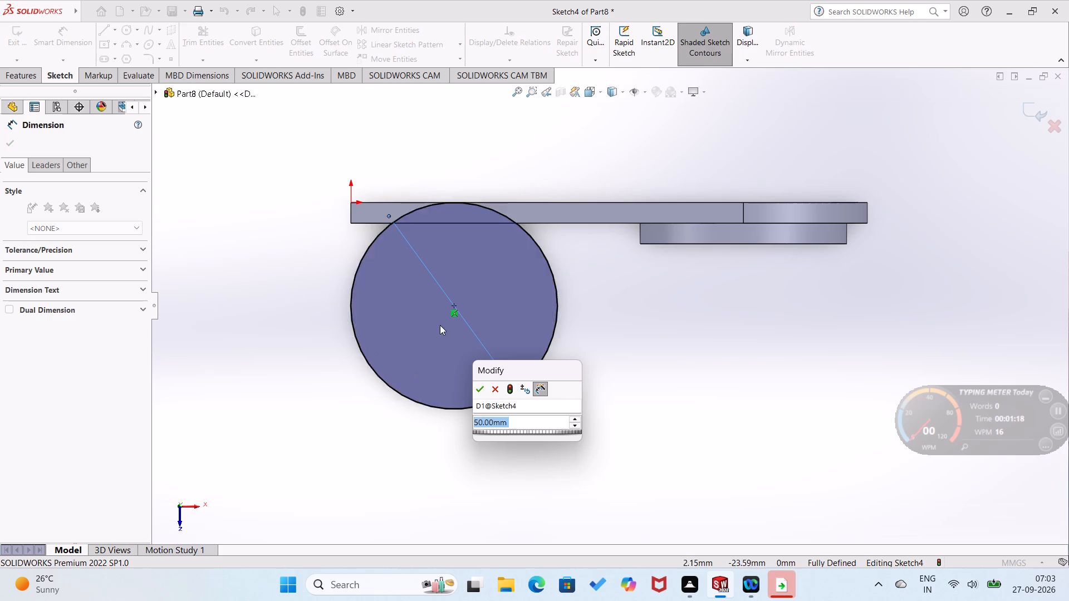
{"action": "left_click", "coordinate": [478, 388]}
{"action": "left_click", "coordinate": [325, 413]}
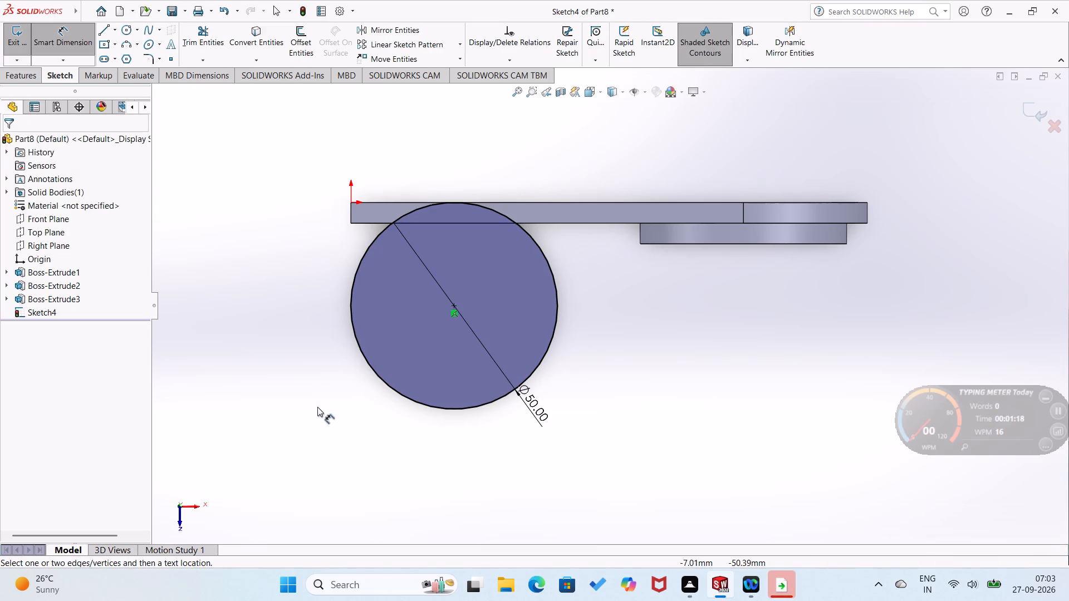
Extrude the second 50 mm side-face circle Blind in two directions, 5 mm in Direction 1 and 20 mm in Direction 2, merged with the plate.
{"action": "middle_click_drag", "start_coordinate": [240, 329], "coordinate": [231, 306]}
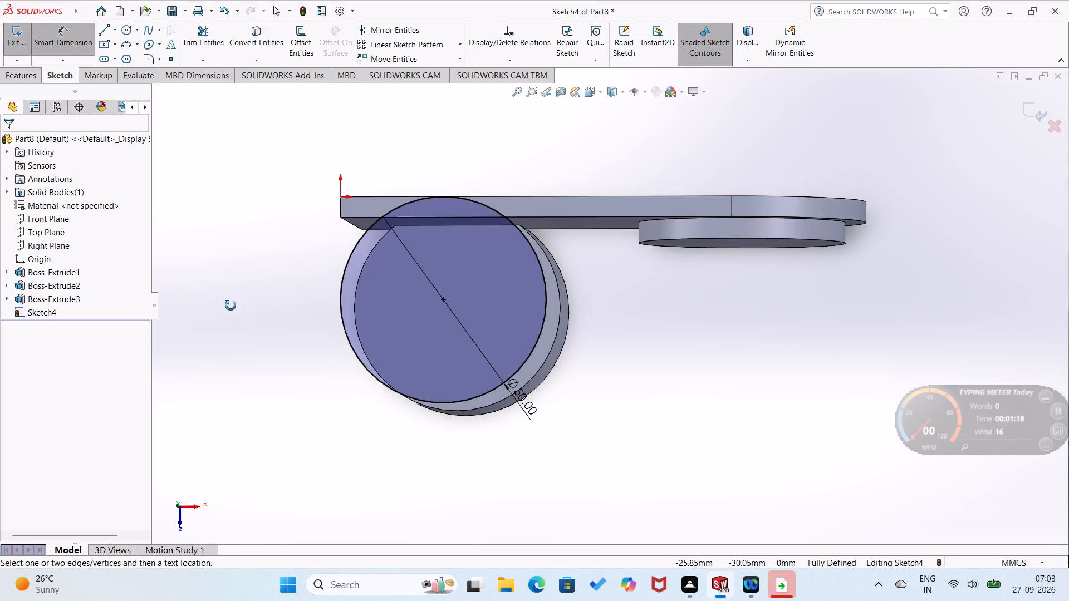
{"action": "middle_click_drag", "start_coordinate": [231, 306], "coordinate": [222, 226]}
{"action": "left_click", "coordinate": [36, 78]}
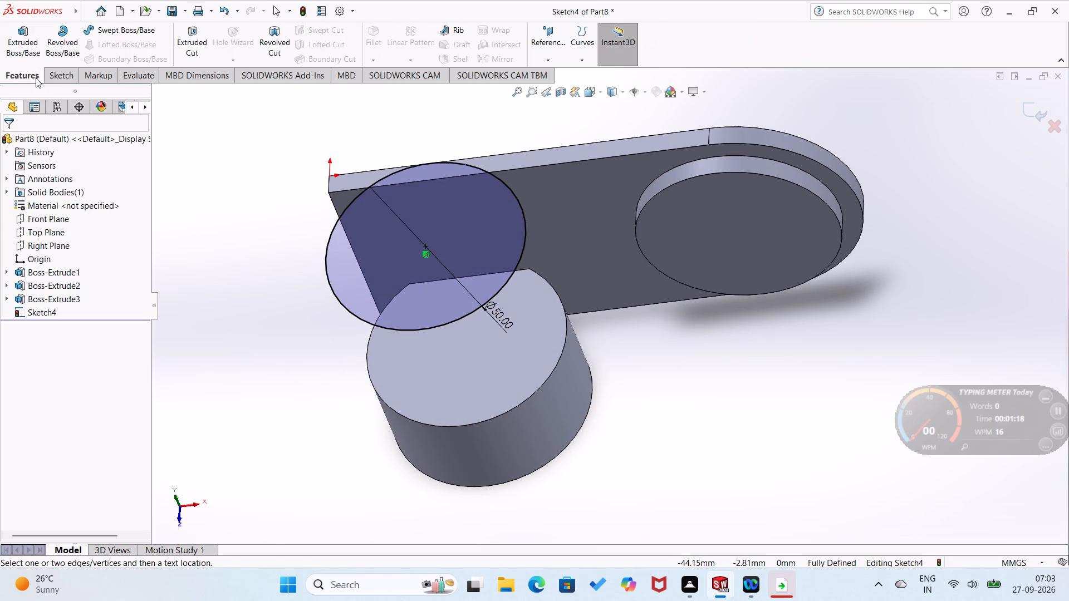
{"action": "left_click", "coordinate": [18, 45]}
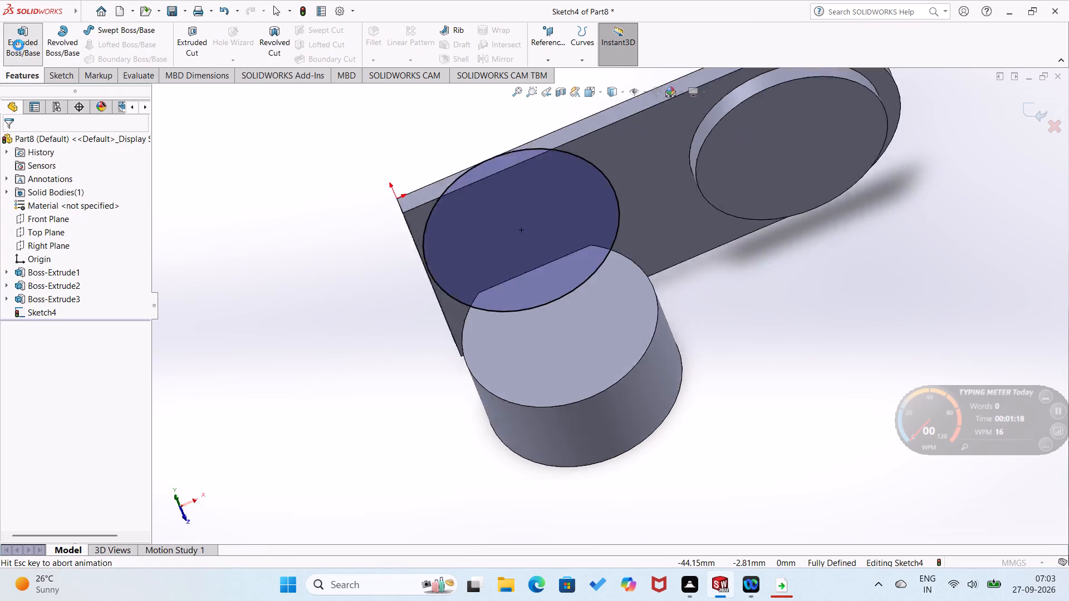
{"action": "middle_click_drag", "start_coordinate": [217, 206], "coordinate": [191, 255]}
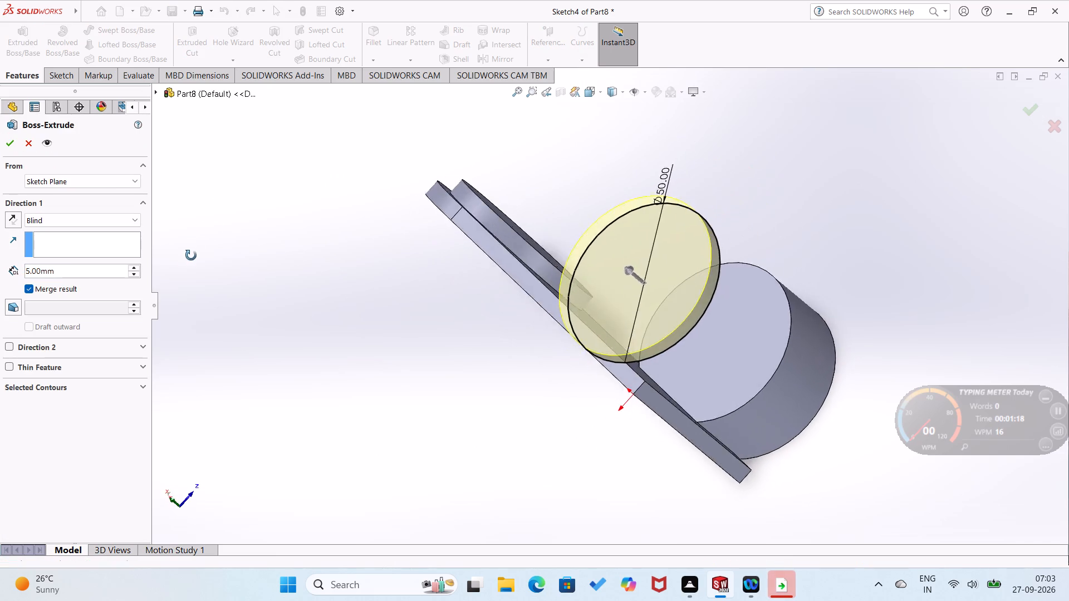
{"action": "middle_click_drag", "start_coordinate": [191, 255], "coordinate": [175, 270]}
{"action": "left_click", "coordinate": [9, 348]}
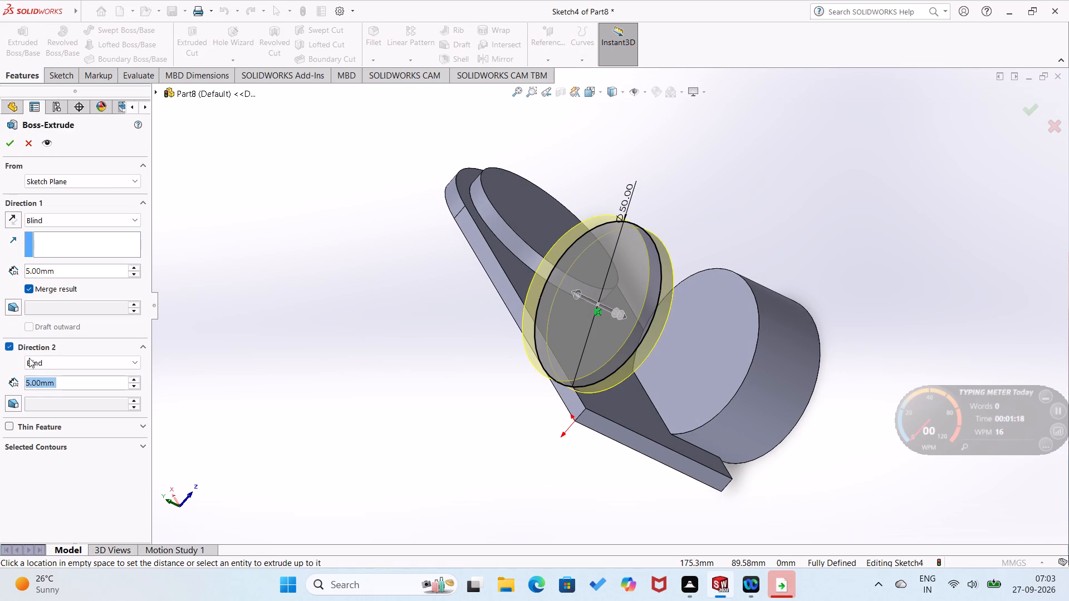
{"action": "type", "text": "20"}
{"action": "key", "text": "Return"}
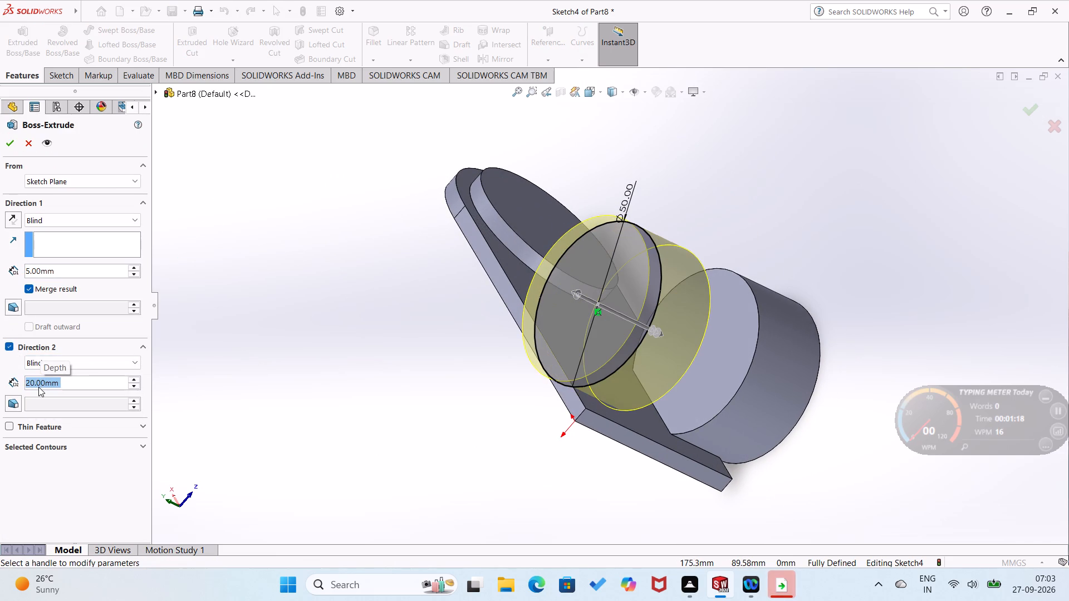
{"action": "left_click", "coordinate": [8, 135]}
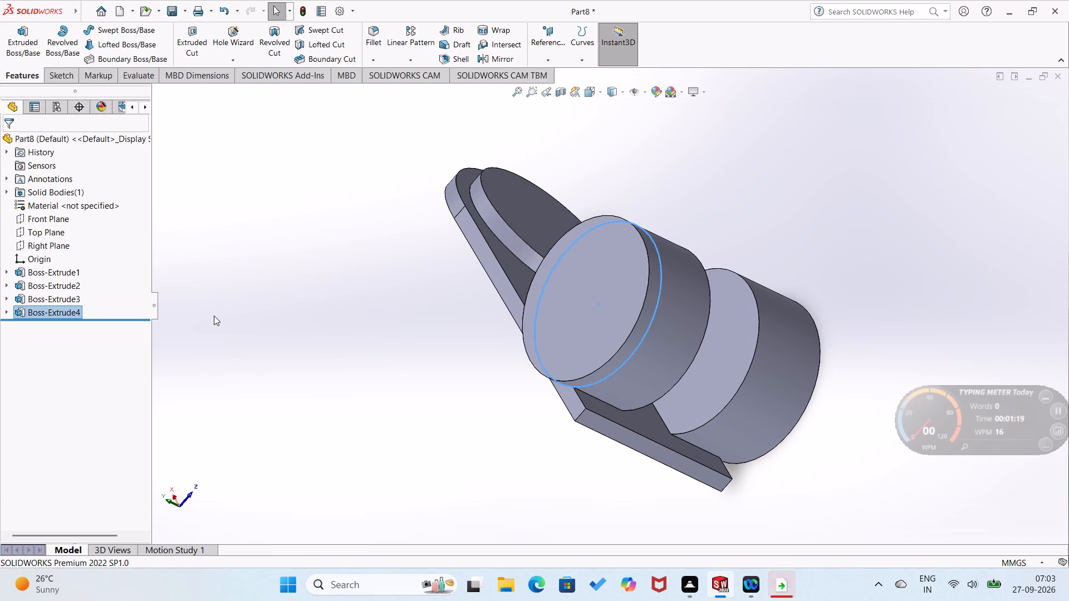
{"action": "left_click", "coordinate": [218, 317]}
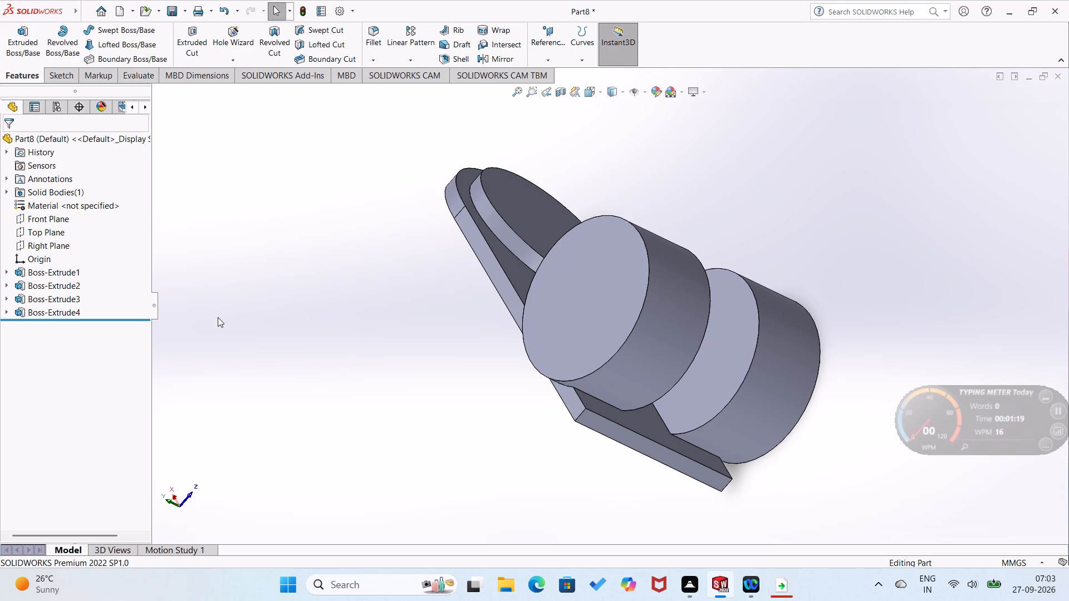
On the outer flat face of the new cylindrical boss, sketch a concentric circle and dimension its diameter as 20 mm.
{"action": "middle_click_drag", "start_coordinate": [223, 317], "coordinate": [161, 356]}
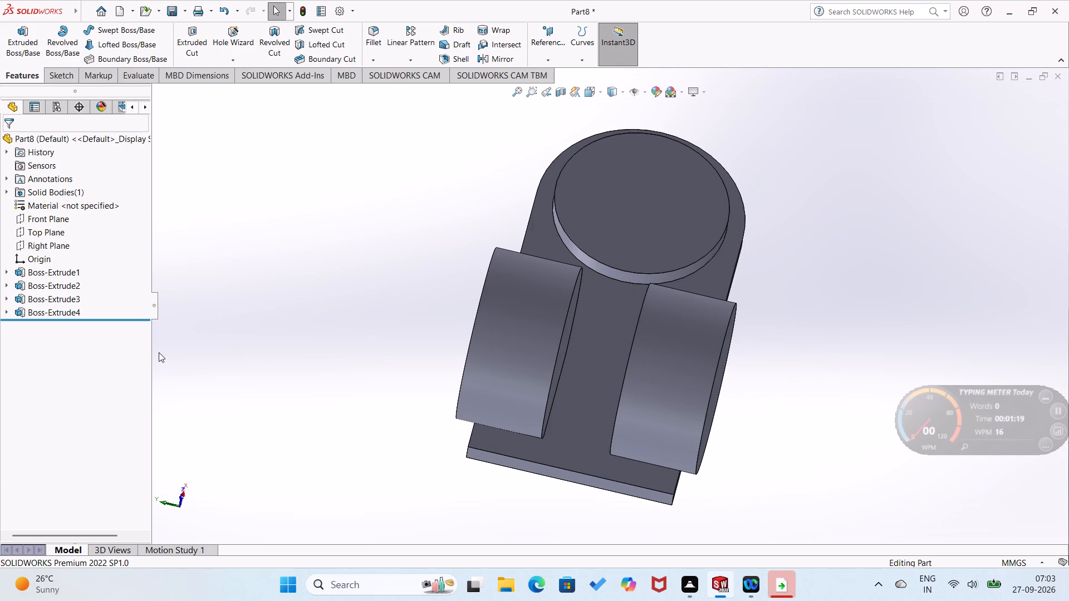
{"action": "middle_click_drag", "start_coordinate": [197, 332], "coordinate": [257, 323]}
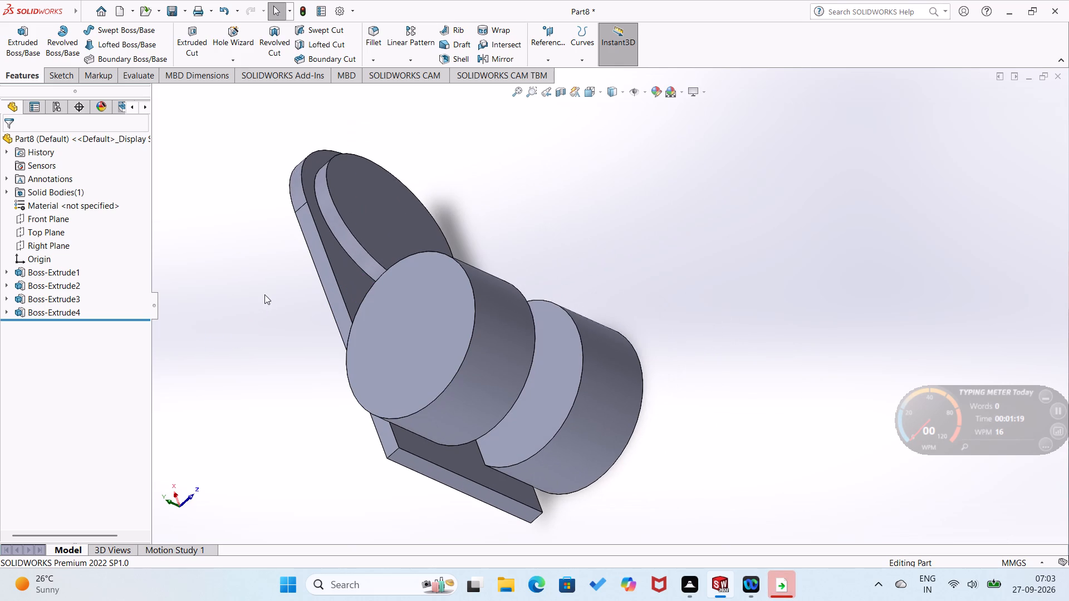
{"action": "right_click", "coordinate": [369, 346]}
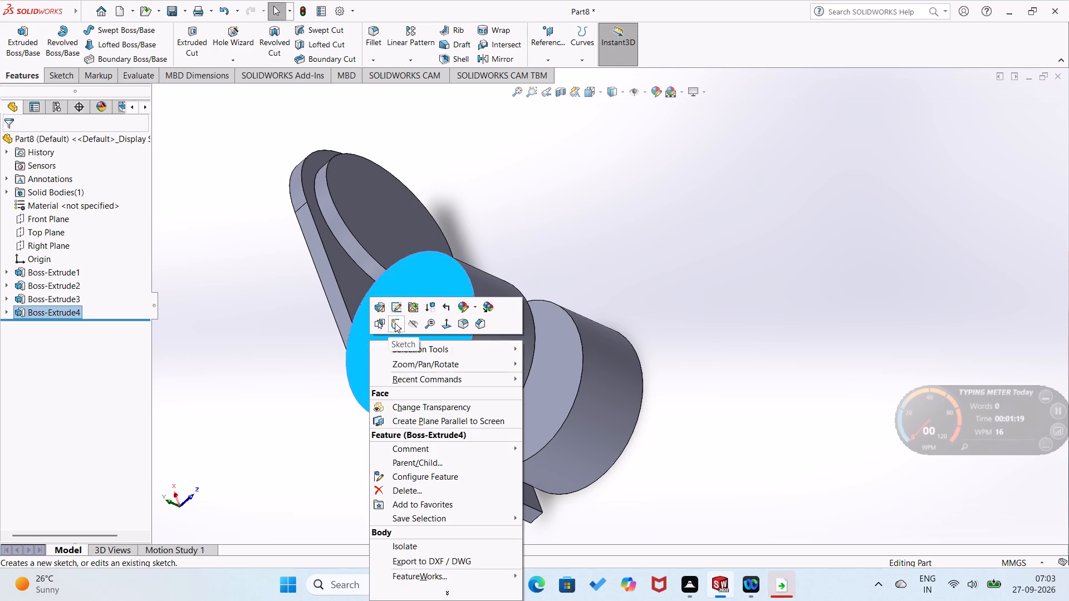
{"action": "left_click", "coordinate": [397, 323]}
{"action": "right_click_drag", "start_coordinate": [268, 392], "coordinate": [385, 411]}
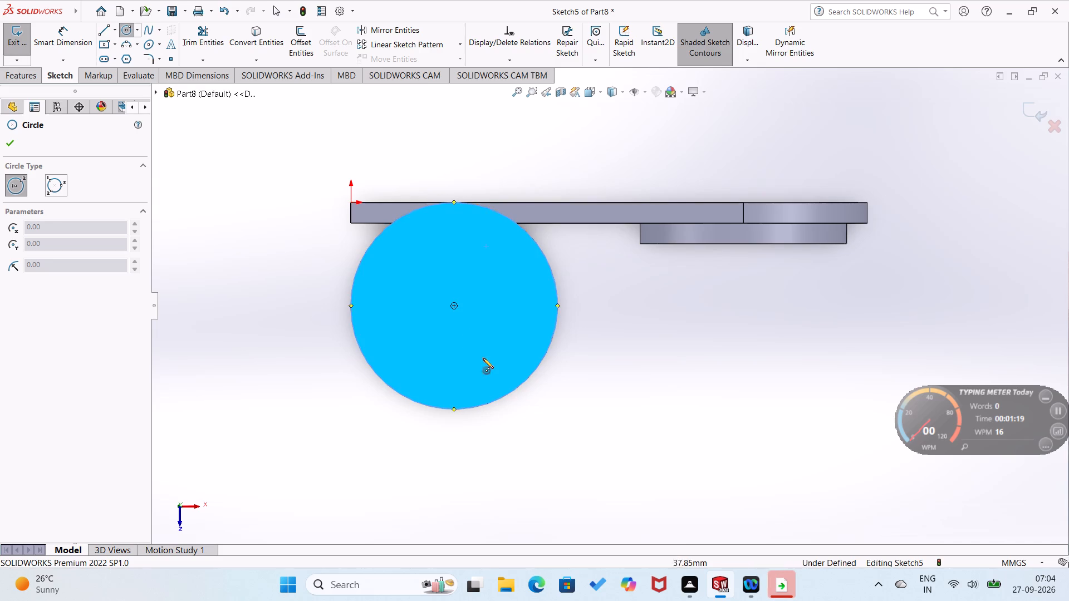
{"action": "left_click", "coordinate": [453, 306]}
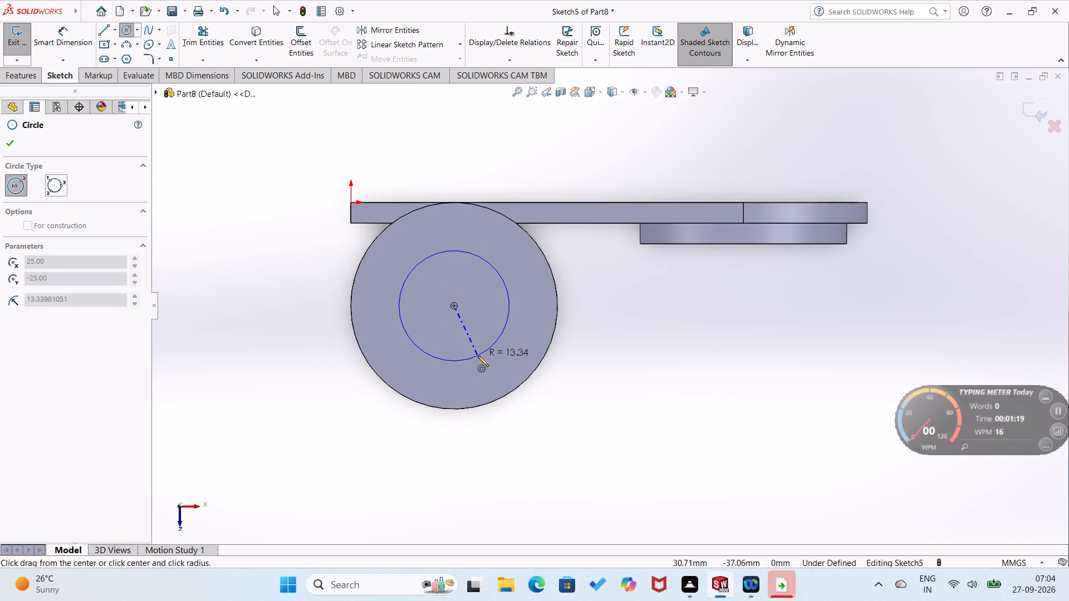
{"action": "left_click", "coordinate": [478, 356]}
{"action": "right_click_drag", "start_coordinate": [506, 375], "coordinate": [588, 239]}
{"action": "left_click", "coordinate": [501, 329]}
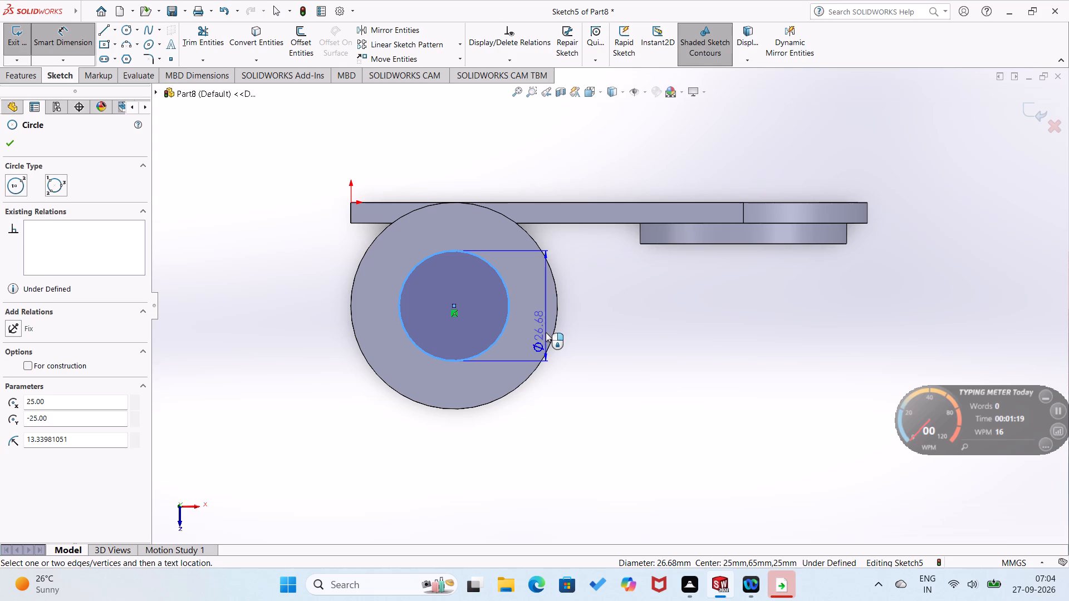
{"action": "left_click", "coordinate": [546, 332]}
{"action": "type", "text": "20"}
{"action": "key", "text": "Return"}
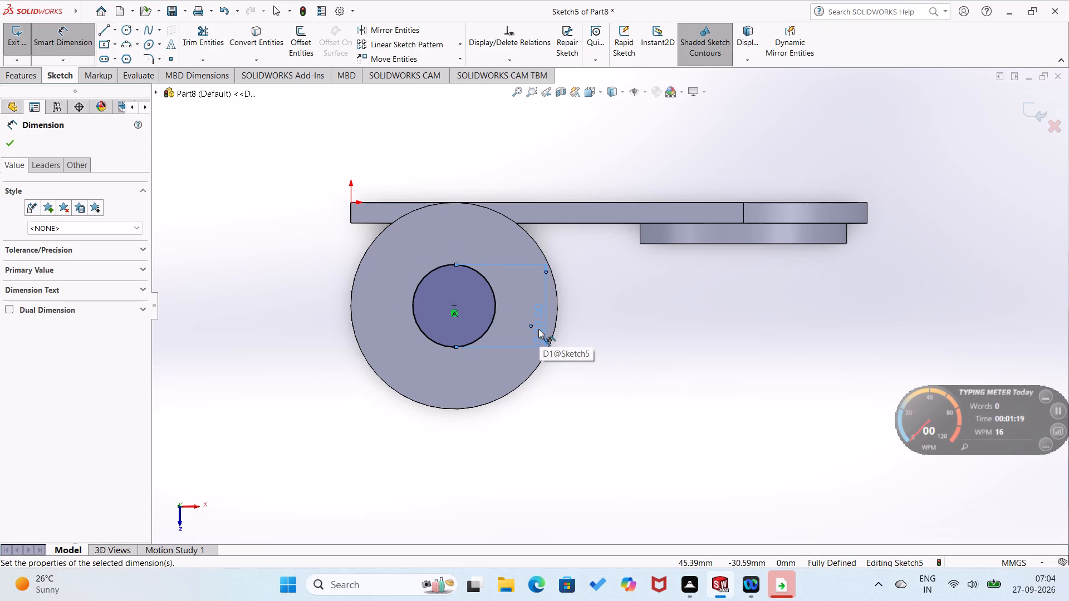
Cut the 20 mm circle Through All so the hole passes through both cylindrical bosses.
{"action": "middle_click_drag", "start_coordinate": [550, 381], "coordinate": [563, 318]}
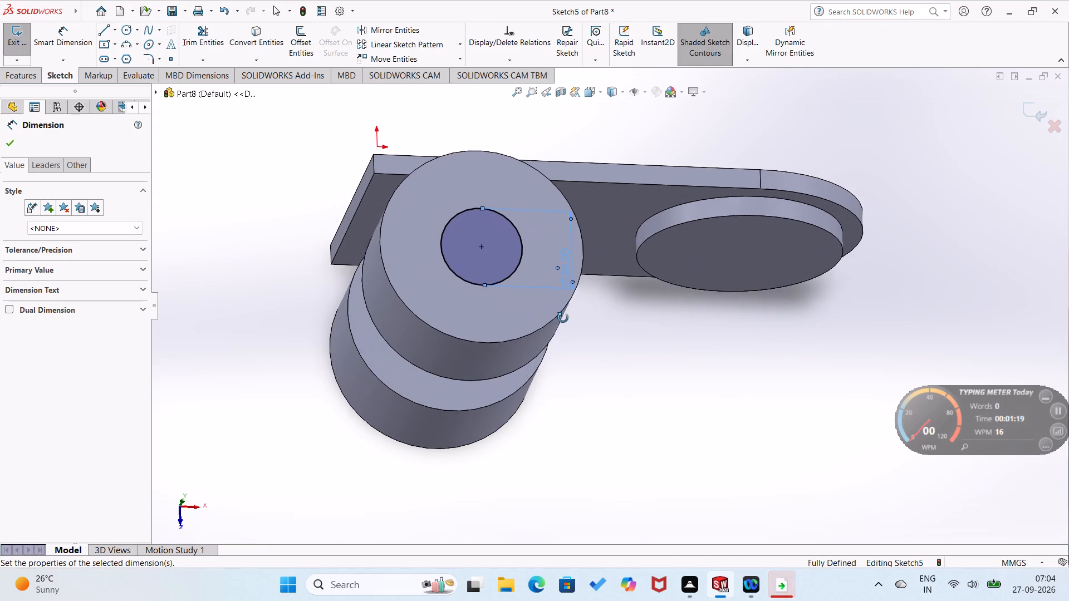
{"action": "middle_click_drag", "start_coordinate": [563, 318], "coordinate": [563, 302]}
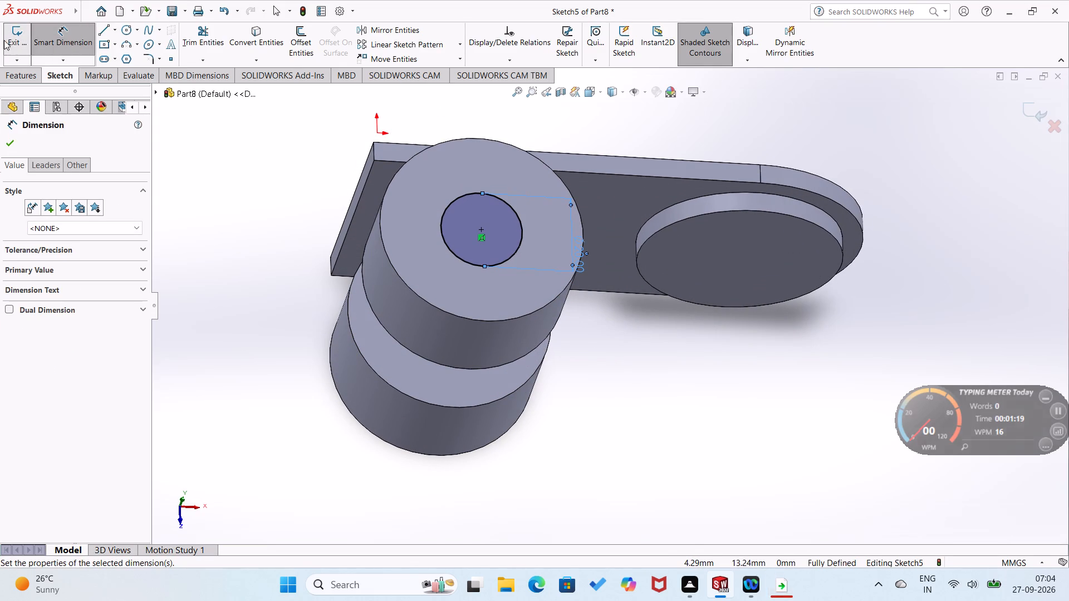
{"action": "left_click", "coordinate": [18, 70]}
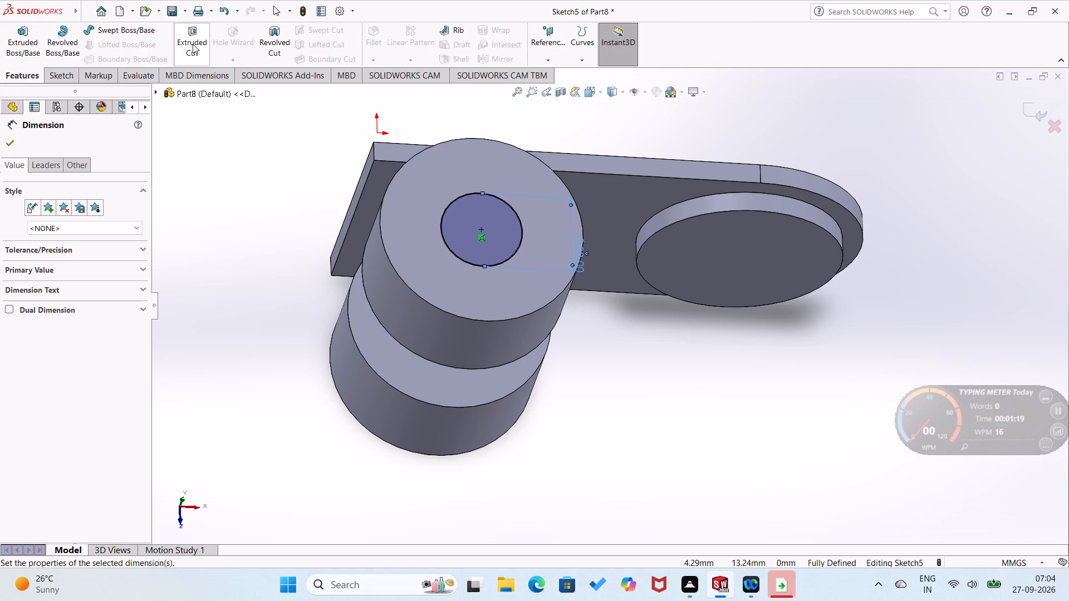
{"action": "left_click", "coordinate": [193, 44]}
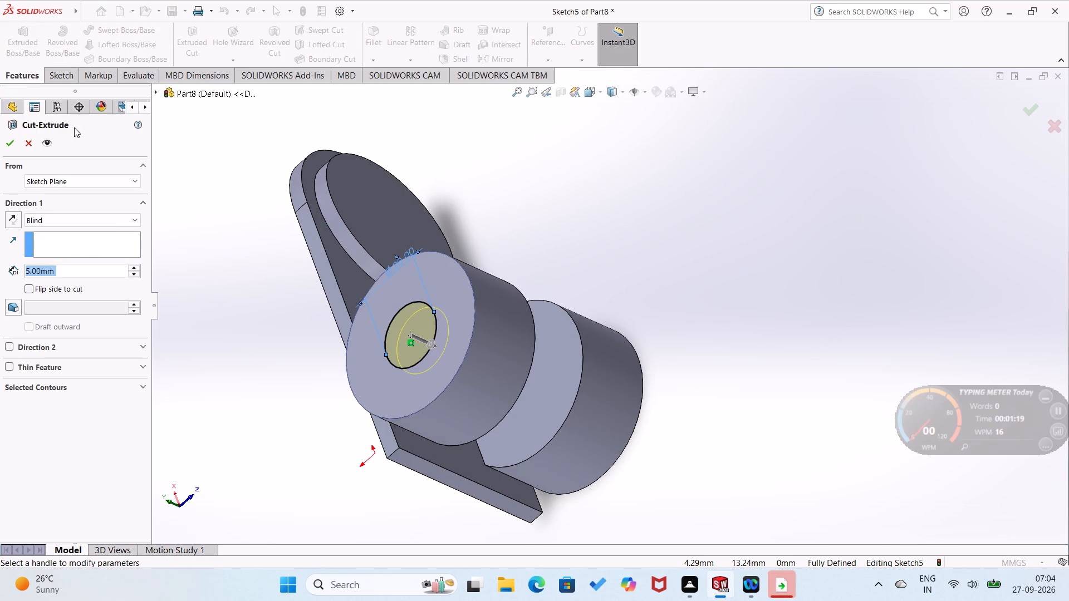
{"action": "left_click", "coordinate": [130, 216]}
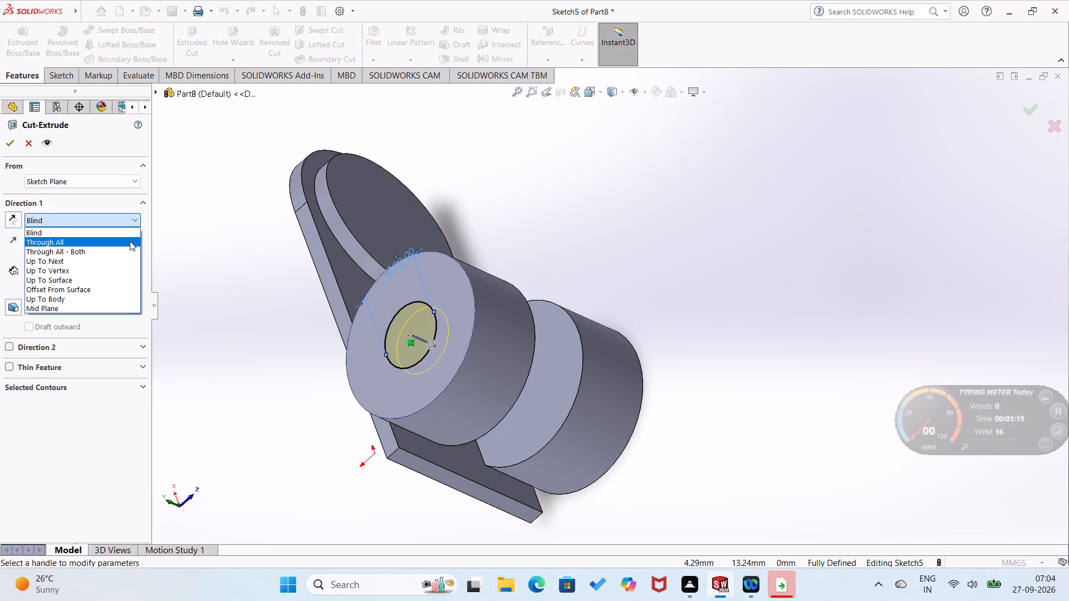
{"action": "left_click", "coordinate": [130, 241]}
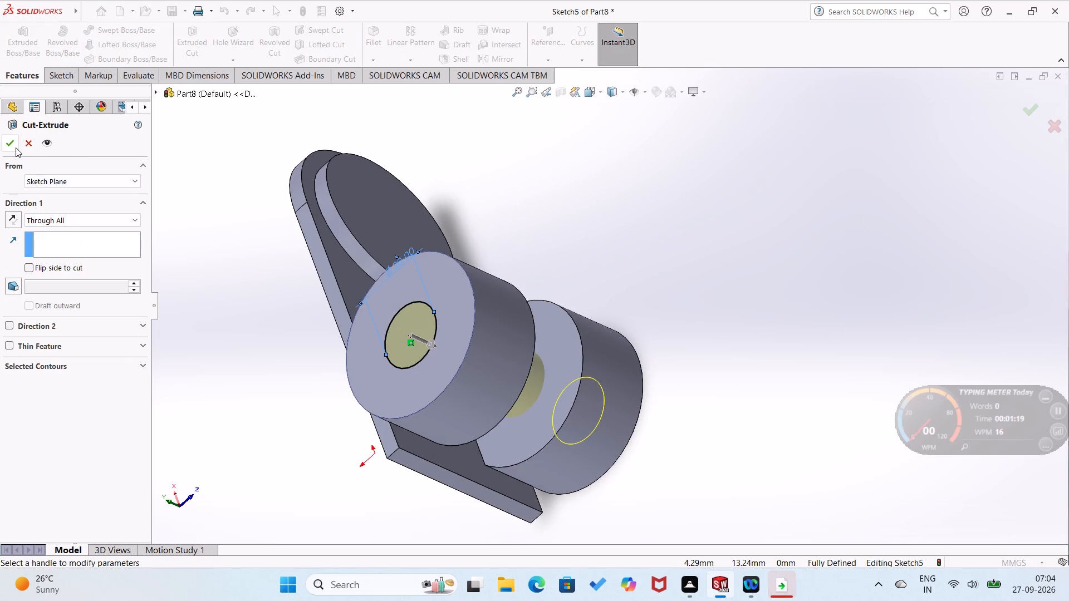
{"action": "left_click", "coordinate": [16, 147]}
{"action": "left_click", "coordinate": [202, 218]}
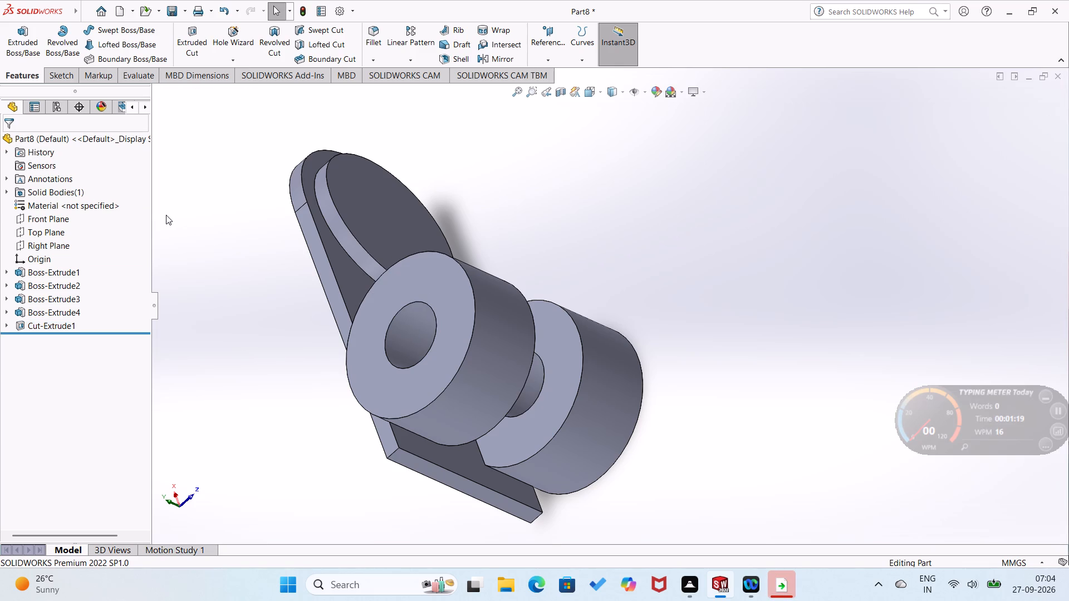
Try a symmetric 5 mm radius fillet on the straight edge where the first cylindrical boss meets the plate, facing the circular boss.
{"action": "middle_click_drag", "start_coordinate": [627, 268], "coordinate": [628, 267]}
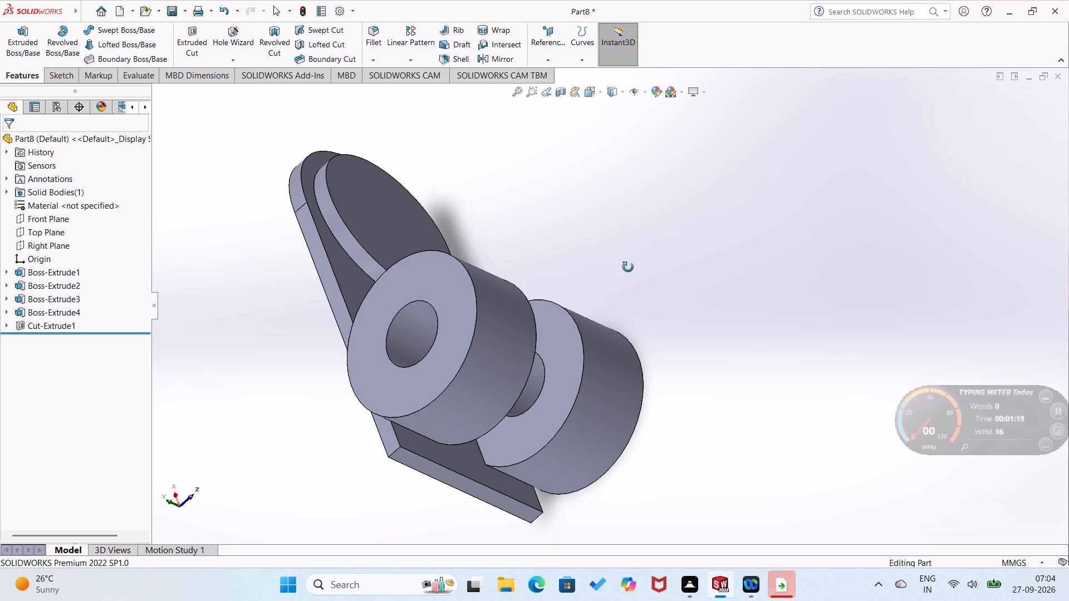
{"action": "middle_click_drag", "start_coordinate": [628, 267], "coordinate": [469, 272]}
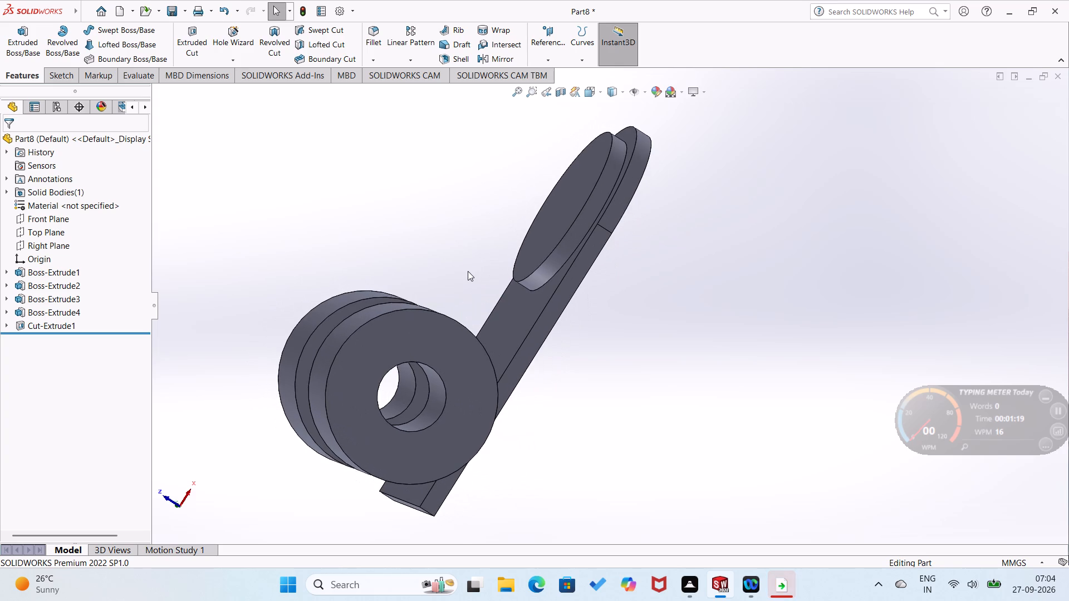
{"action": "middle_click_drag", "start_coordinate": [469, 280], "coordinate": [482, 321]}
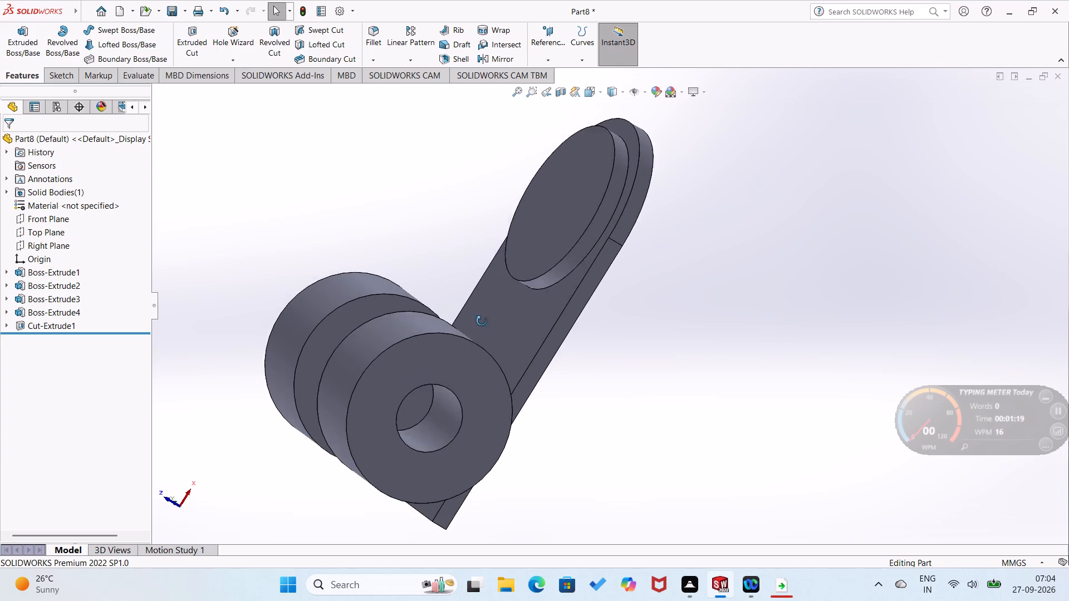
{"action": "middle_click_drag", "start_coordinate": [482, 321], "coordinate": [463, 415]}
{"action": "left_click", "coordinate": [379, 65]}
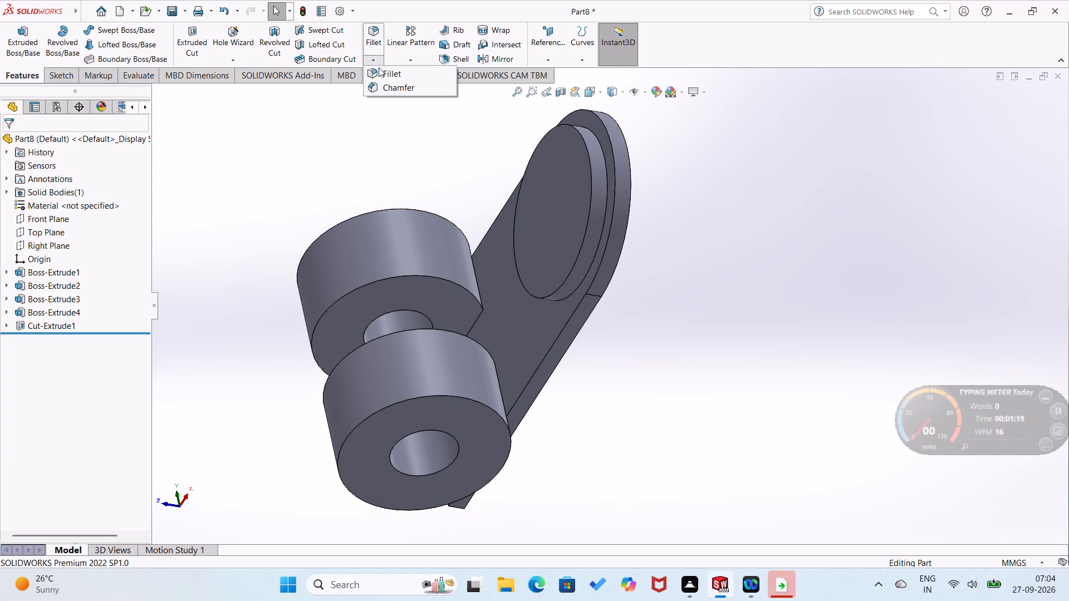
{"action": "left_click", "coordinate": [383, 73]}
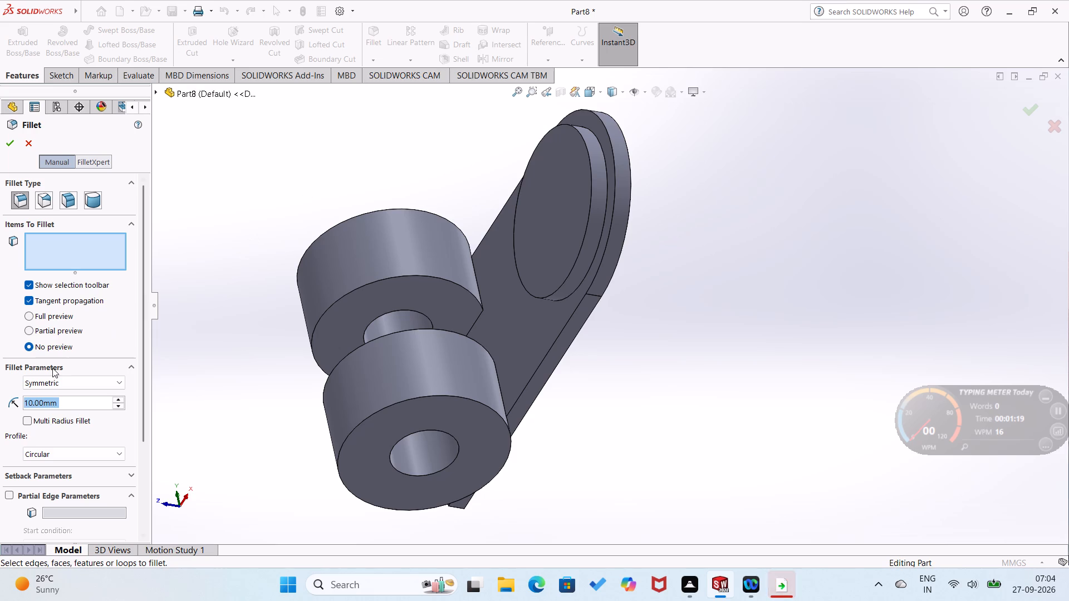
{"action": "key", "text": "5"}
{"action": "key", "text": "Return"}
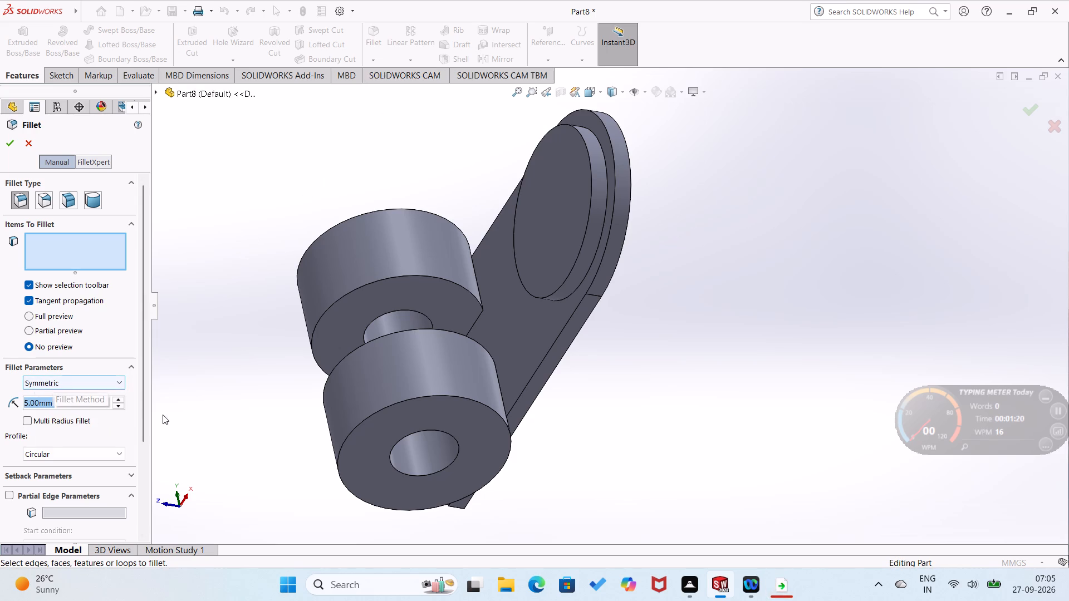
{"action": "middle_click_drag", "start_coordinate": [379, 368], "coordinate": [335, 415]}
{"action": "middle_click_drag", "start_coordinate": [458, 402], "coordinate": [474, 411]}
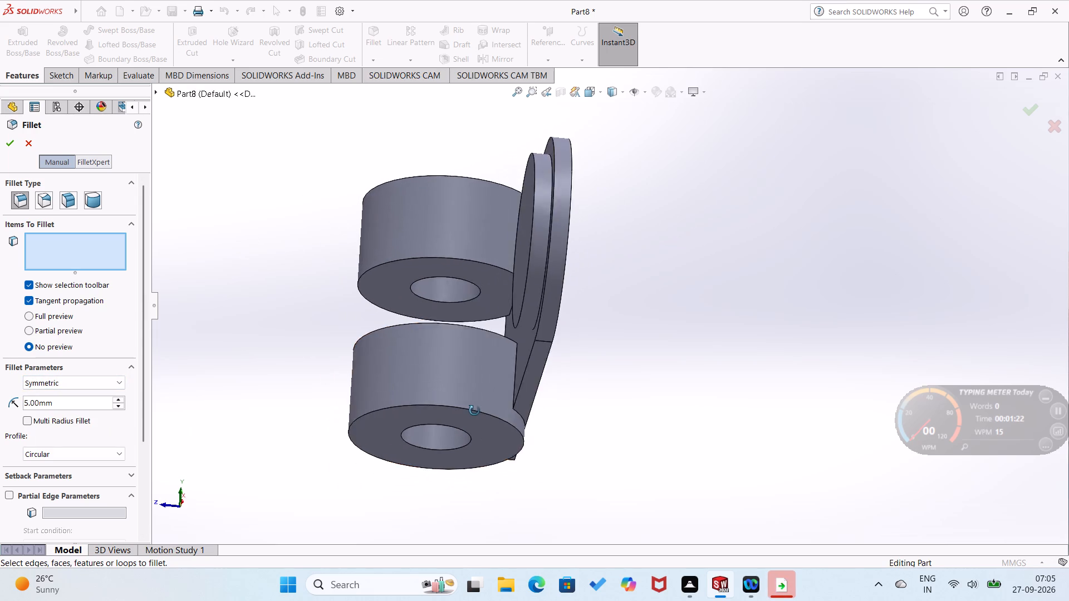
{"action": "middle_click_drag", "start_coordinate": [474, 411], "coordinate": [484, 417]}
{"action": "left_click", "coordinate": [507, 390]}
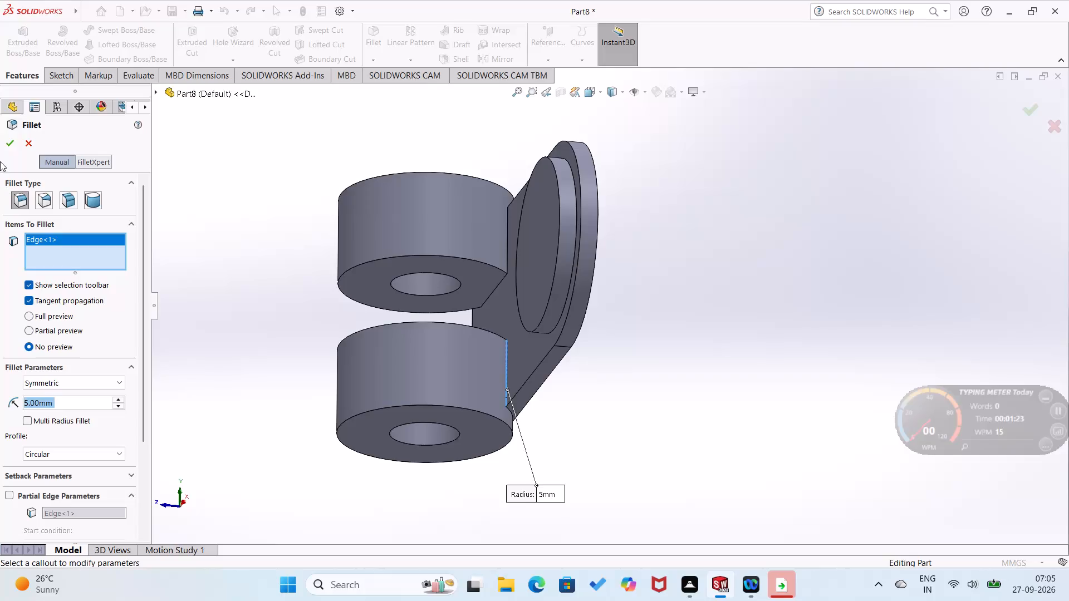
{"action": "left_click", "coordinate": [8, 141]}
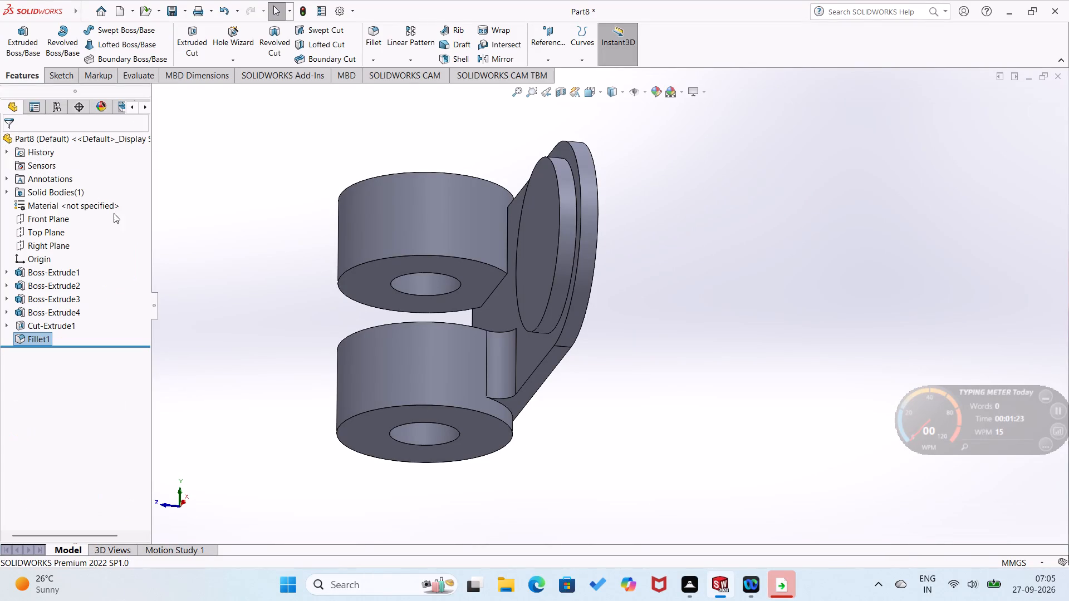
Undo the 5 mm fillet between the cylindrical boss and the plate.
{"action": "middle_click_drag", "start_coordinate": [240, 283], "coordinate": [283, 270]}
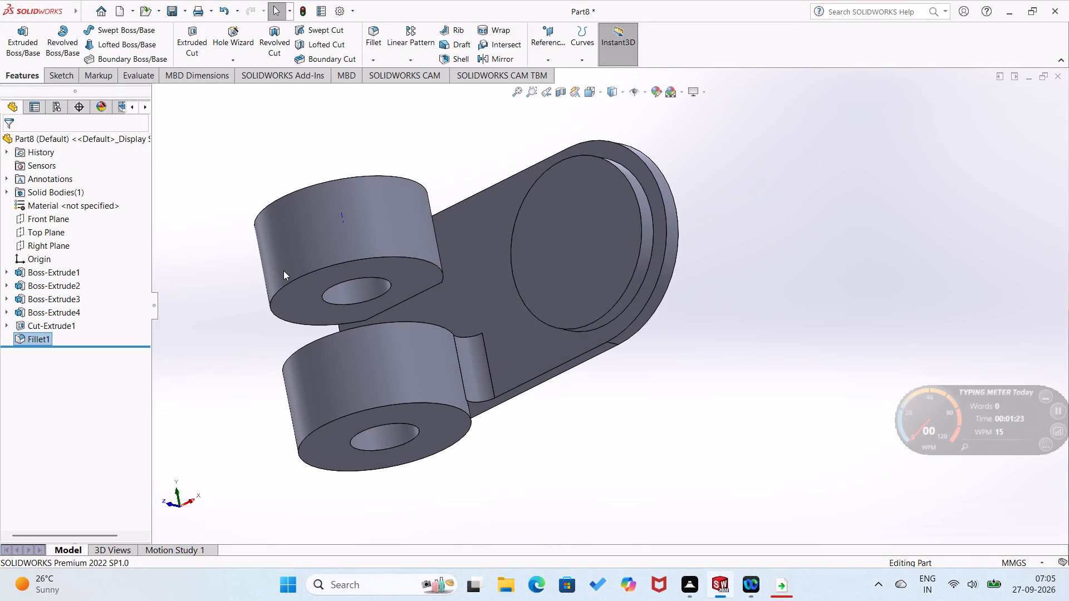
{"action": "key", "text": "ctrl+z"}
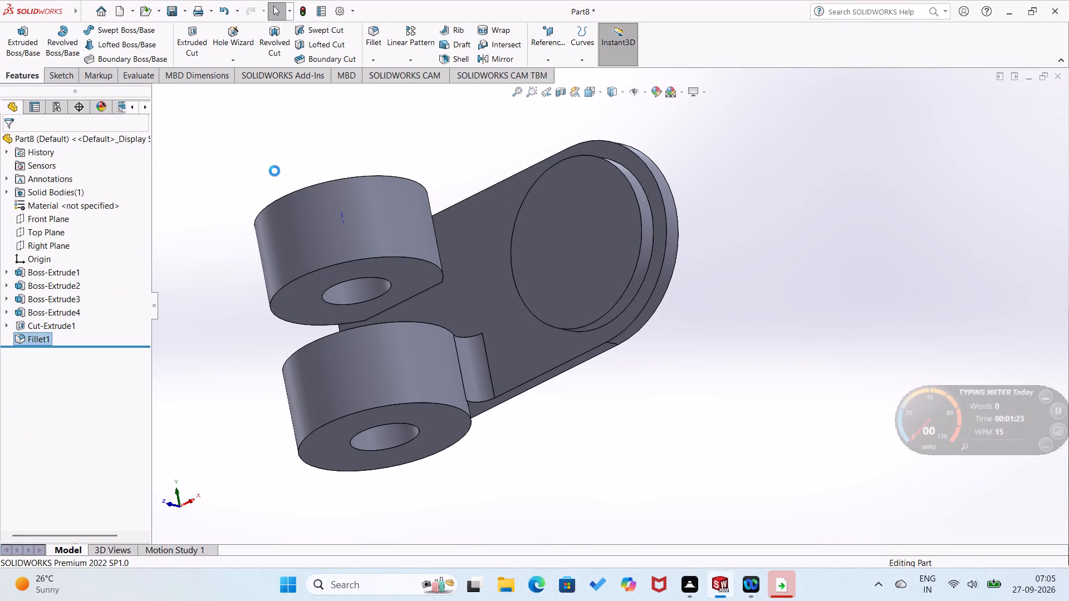
Fillet the straight edge where the first cylindrical boss meets the plate, facing the circular boss, with a symmetric 3 mm radius.
{"action": "left_click", "coordinate": [378, 63]}
{"action": "left_click", "coordinate": [380, 71]}
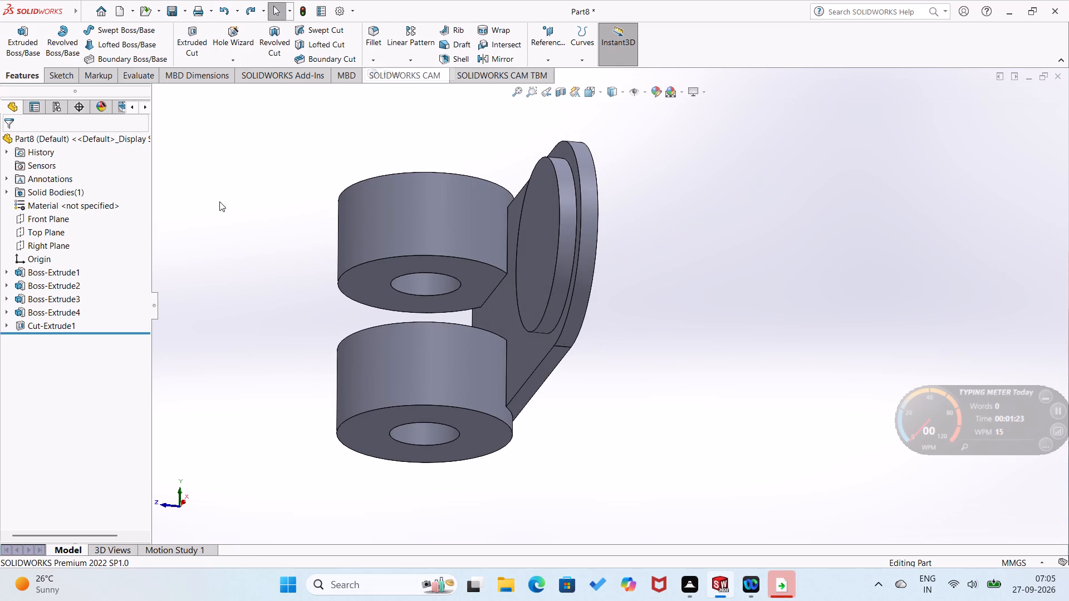
{"action": "key", "text": "3"}
{"action": "key", "text": "Return"}
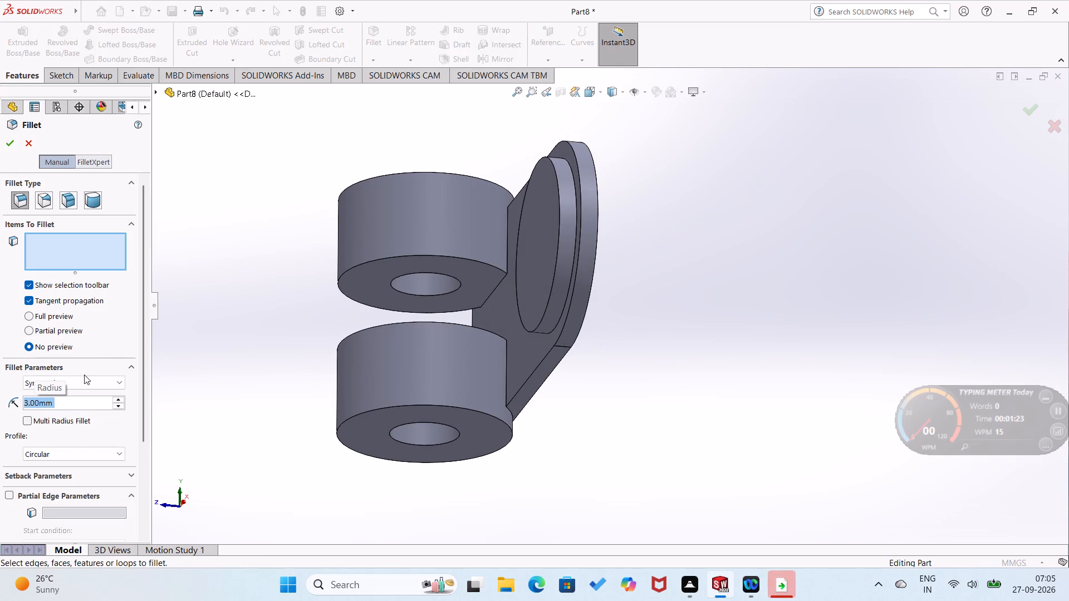
{"action": "left_click", "coordinate": [506, 381]}
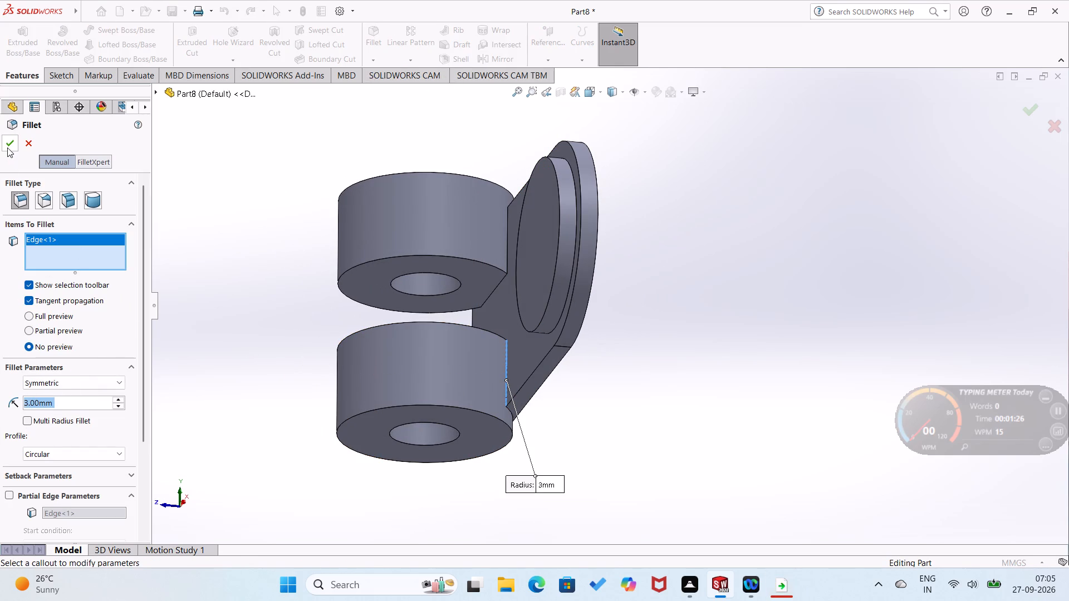
{"action": "left_click", "coordinate": [7, 147]}
Apply a 3 mm fillet to the second cylindrical boss's plate edge facing the circular boss and to both cylindrical bosses' inner plate edges.
{"action": "middle_click_drag", "start_coordinate": [244, 274], "coordinate": [256, 287]}
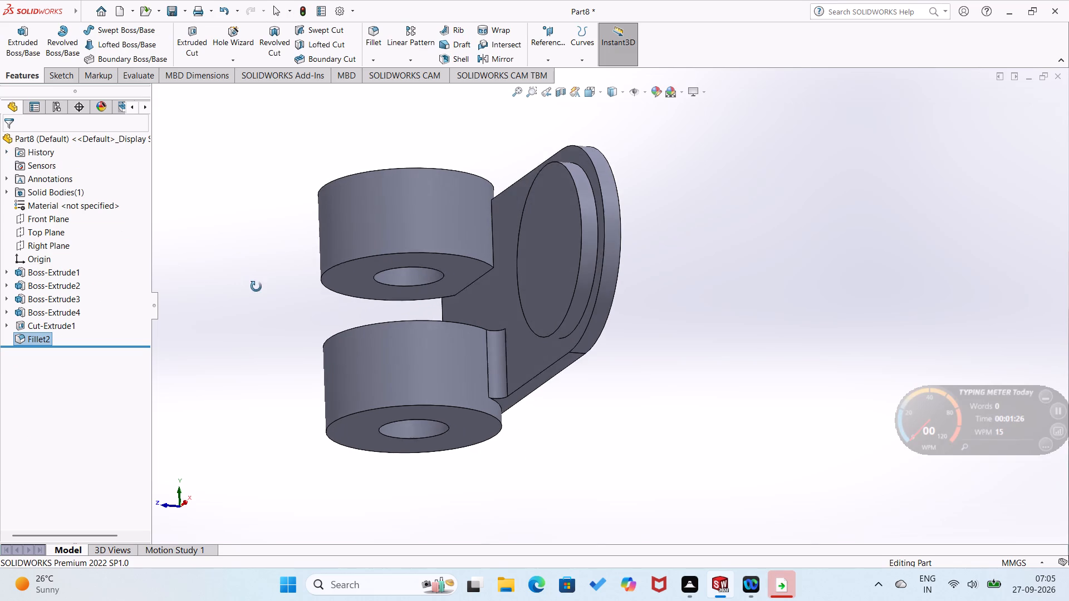
{"action": "middle_click_drag", "start_coordinate": [256, 287], "coordinate": [259, 291]}
{"action": "left_click", "coordinate": [369, 58]}
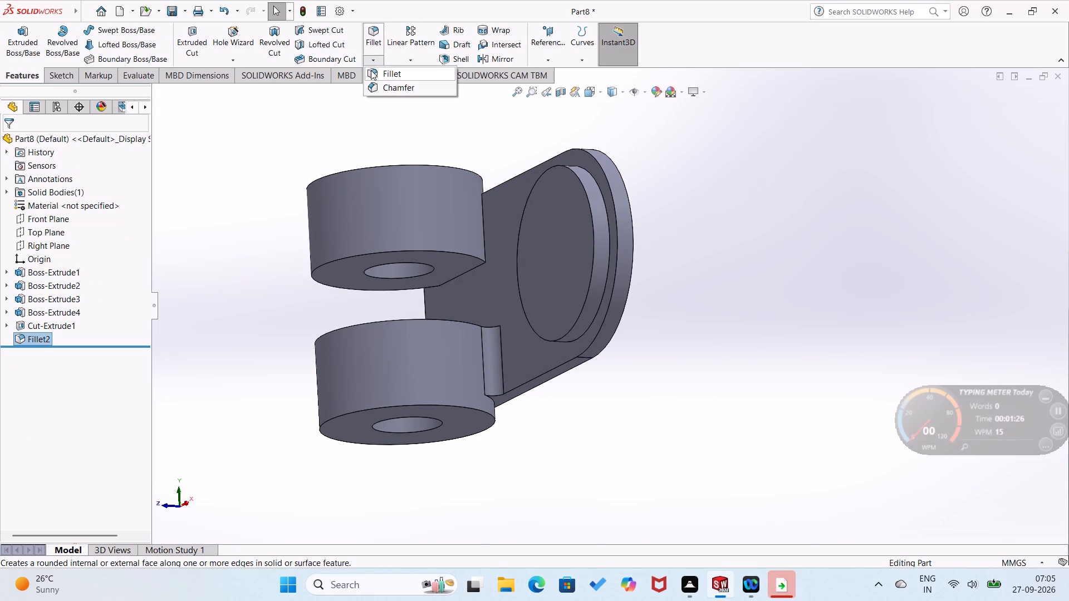
{"action": "left_click", "coordinate": [371, 71]}
{"action": "left_click", "coordinate": [483, 231]}
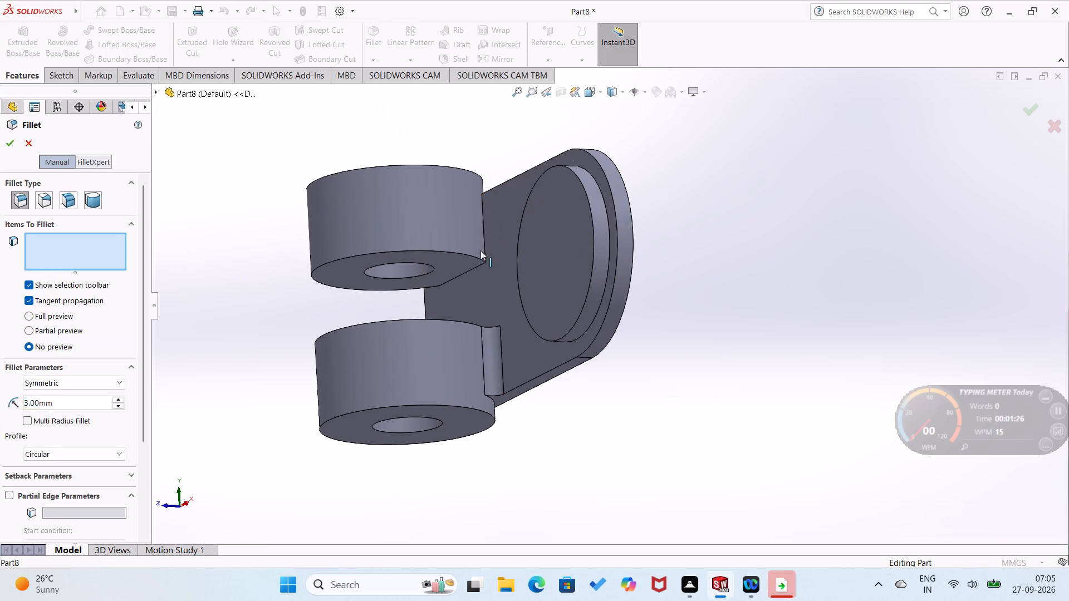
{"action": "left_click", "coordinate": [472, 269]}
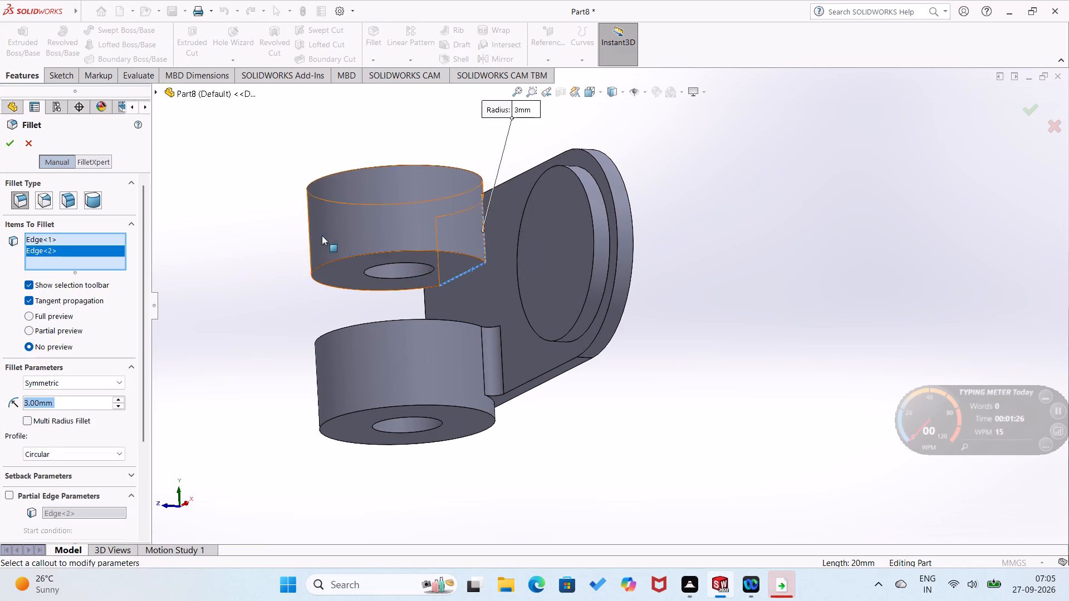
{"action": "middle_click_drag", "start_coordinate": [372, 268], "coordinate": [383, 351]}
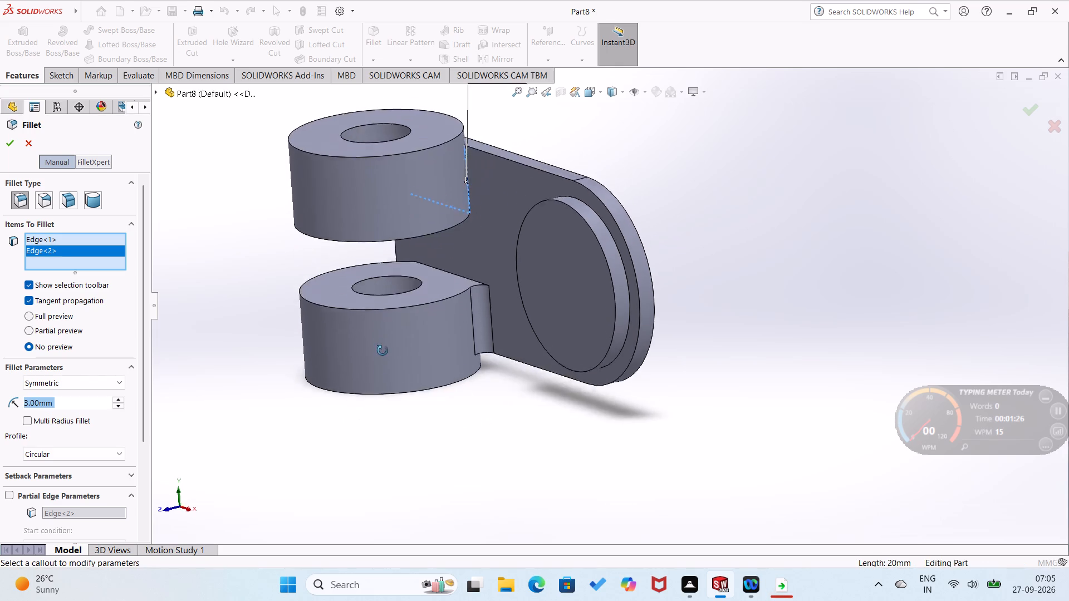
{"action": "middle_click_drag", "start_coordinate": [383, 351], "coordinate": [384, 378]}
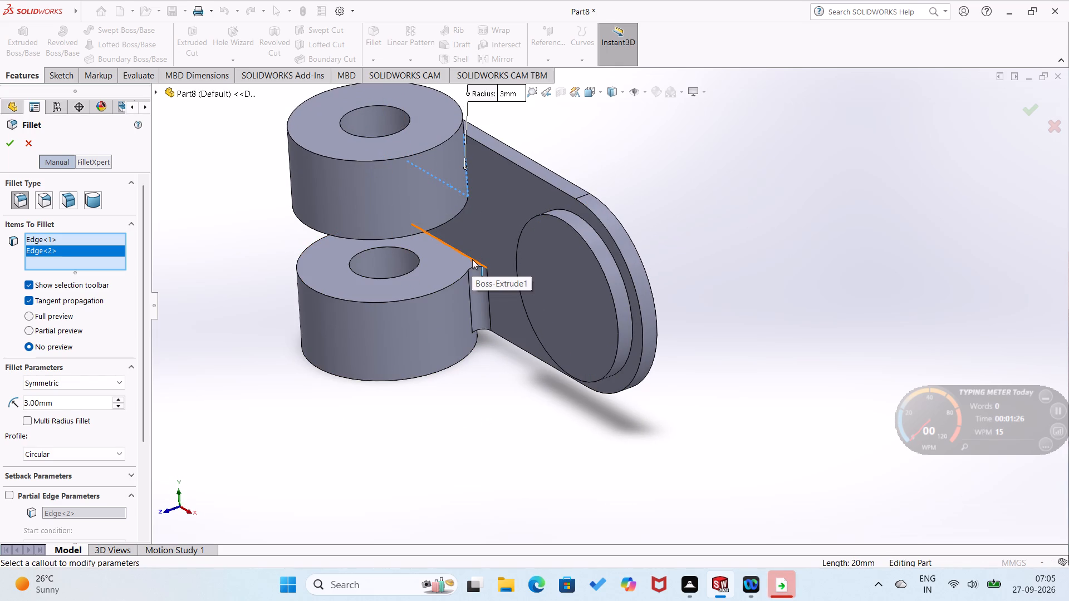
{"action": "left_click", "coordinate": [472, 259]}
{"action": "left_click", "coordinate": [15, 137]}
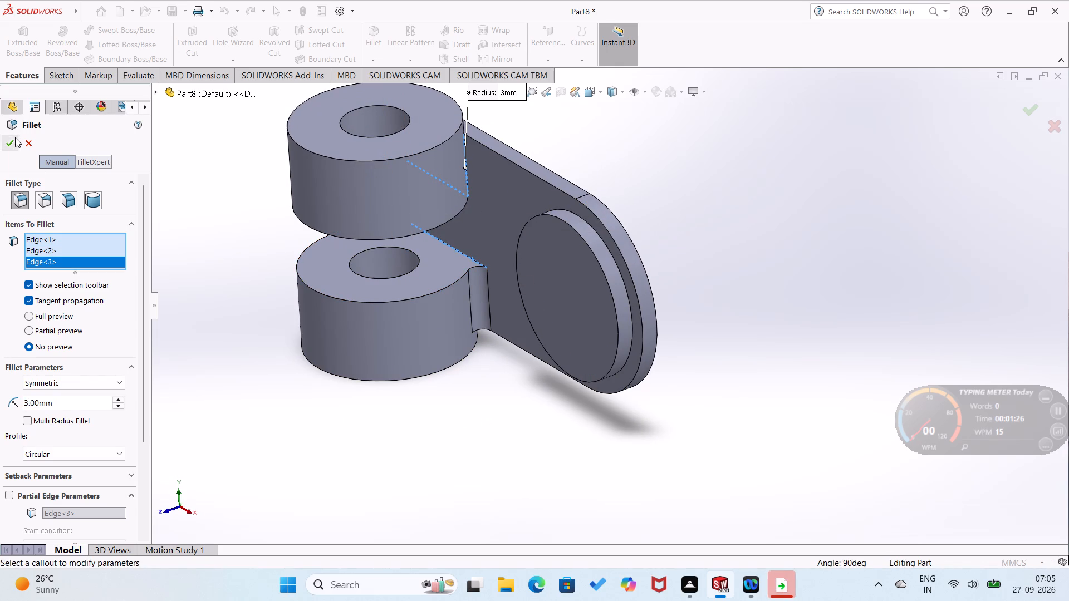
Fillet the circular edge where the circular boss meets the plate with a symmetric 3 mm radius.
{"action": "middle_click_drag", "start_coordinate": [209, 260], "coordinate": [232, 189]}
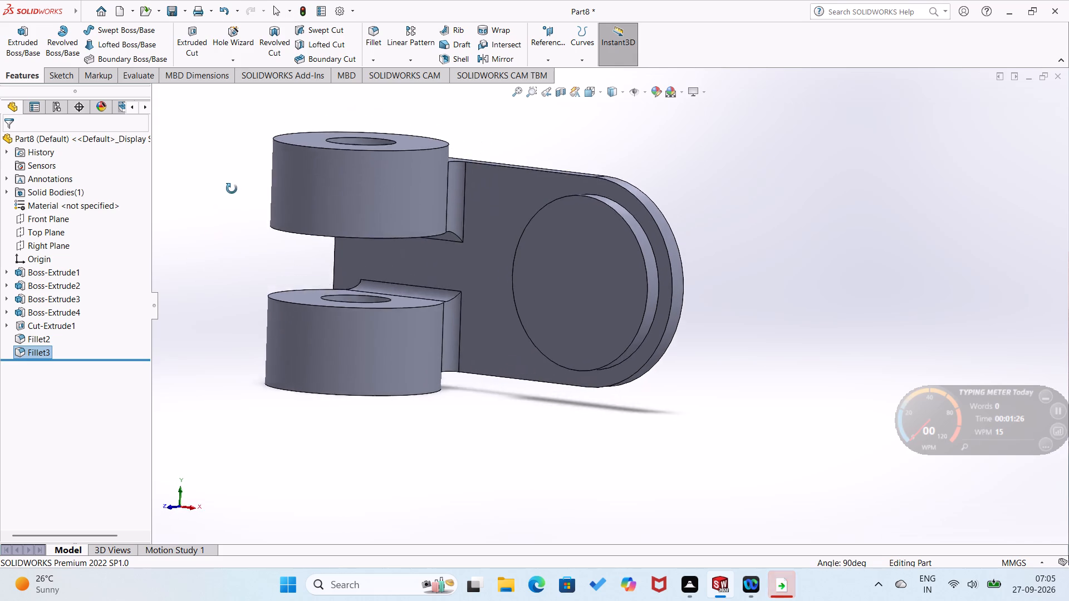
{"action": "middle_click_drag", "start_coordinate": [232, 189], "coordinate": [236, 164]}
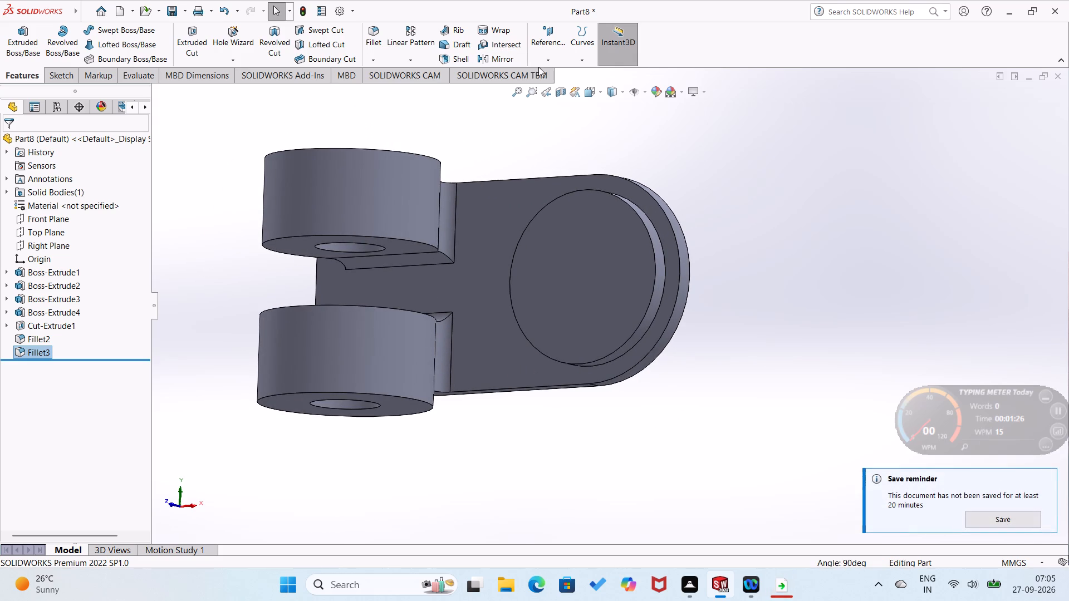
{"action": "left_click", "coordinate": [376, 61]}
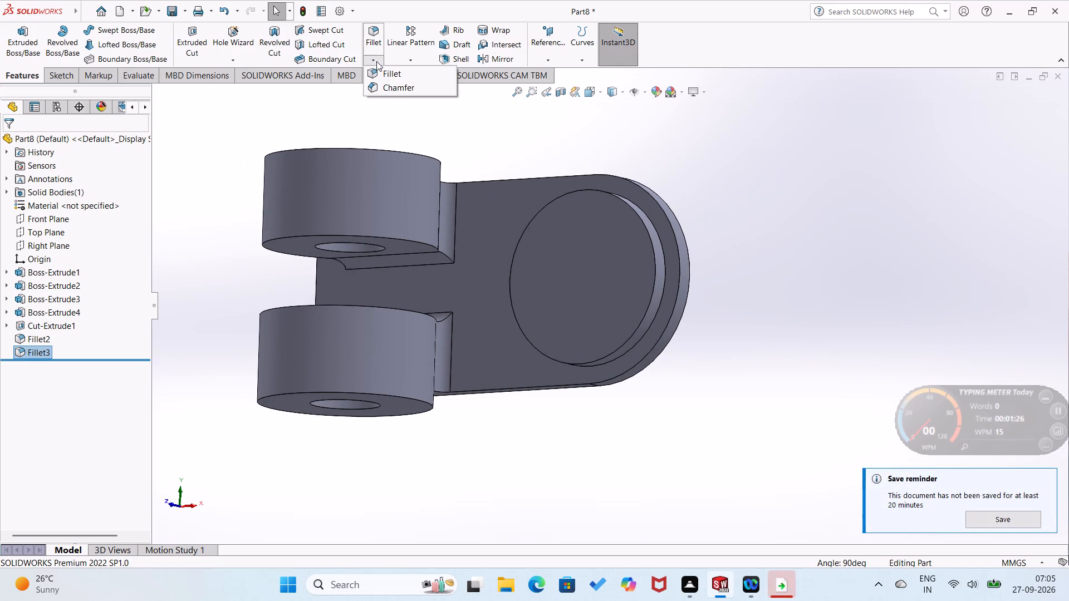
{"action": "left_click", "coordinate": [374, 71]}
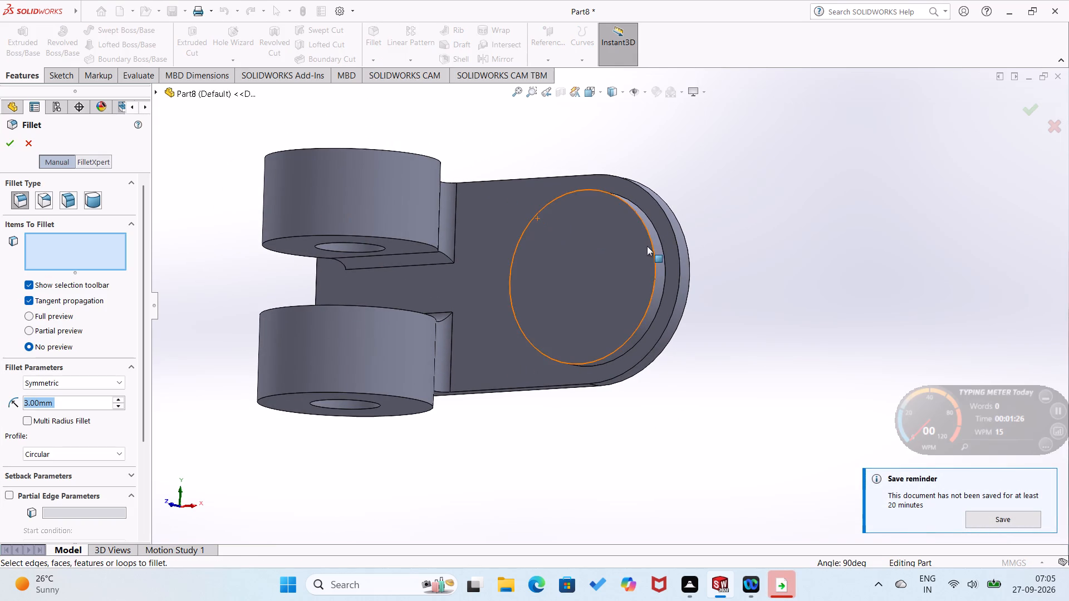
{"action": "left_click", "coordinate": [664, 281]}
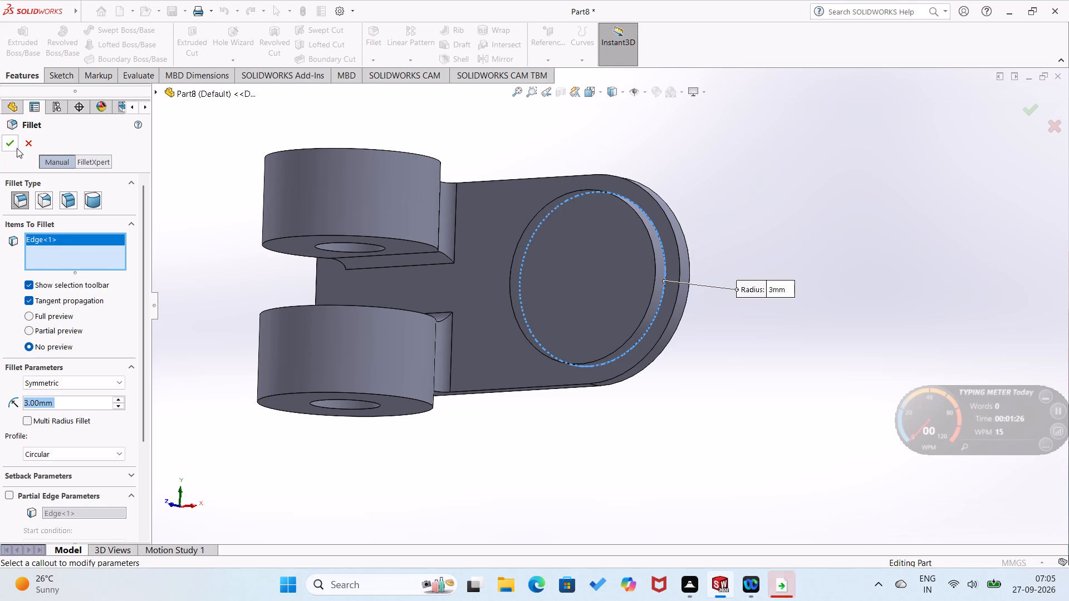
{"action": "left_click", "coordinate": [16, 147]}
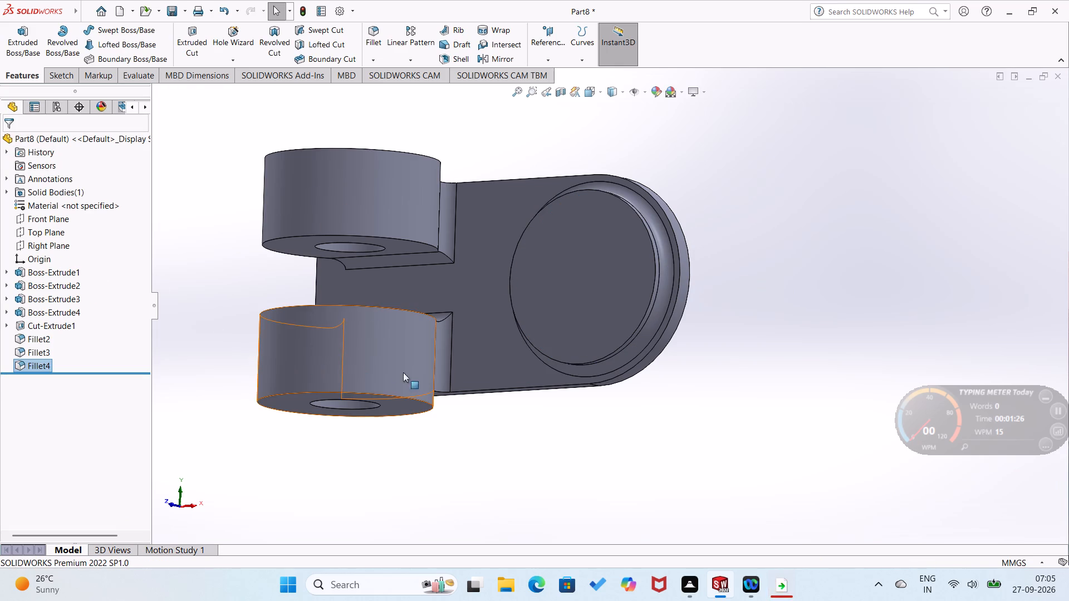
On the circular boss's flat face, sketch a concentric circle and dimension its diameter as 24 mm.
{"action": "middle_click_drag", "start_coordinate": [509, 417], "coordinate": [534, 365]}
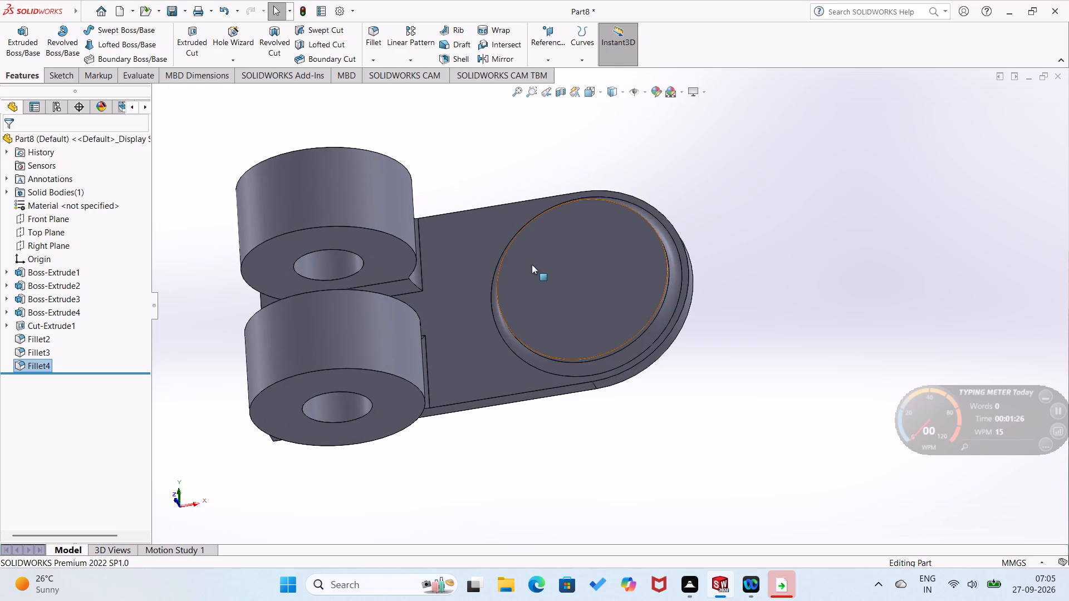
{"action": "right_click", "coordinate": [533, 263]}
{"action": "left_click", "coordinate": [558, 253]}
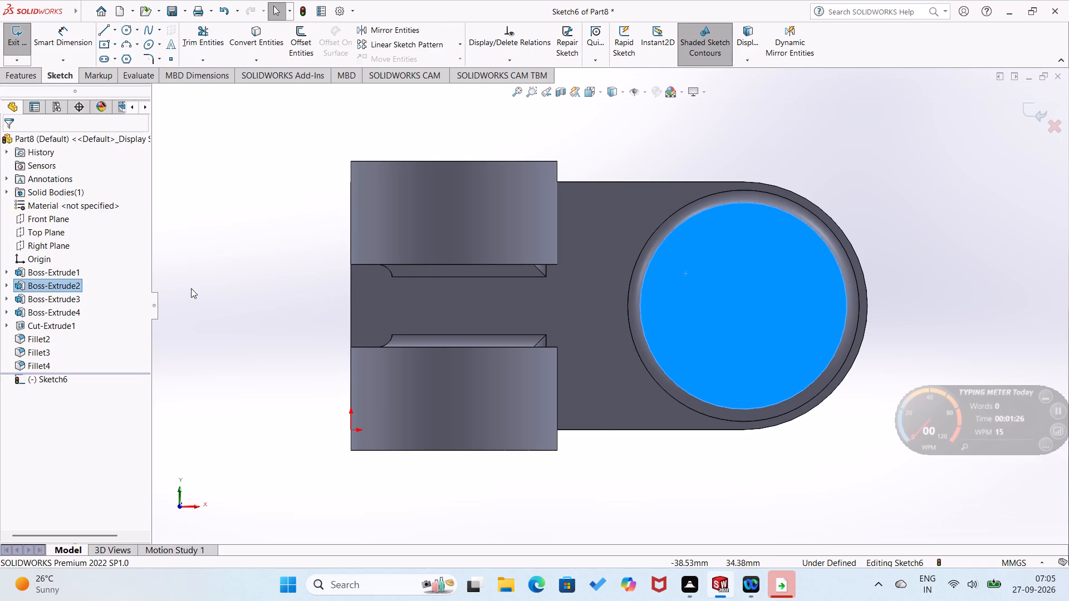
{"action": "right_click_drag", "start_coordinate": [209, 275], "coordinate": [354, 215]}
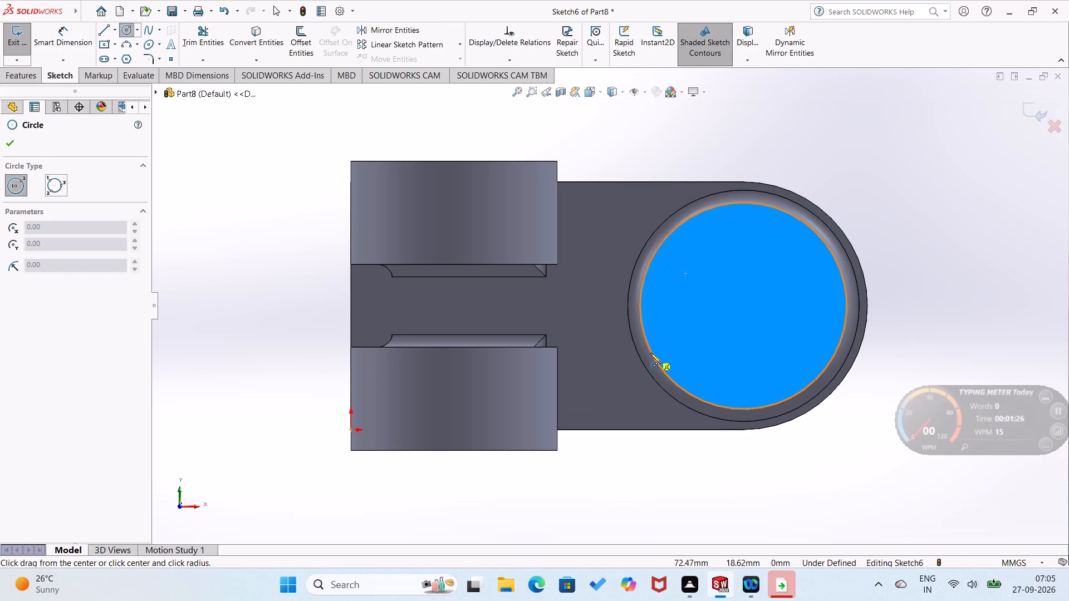
{"action": "left_click", "coordinate": [742, 306]}
{"action": "left_click", "coordinate": [755, 352]}
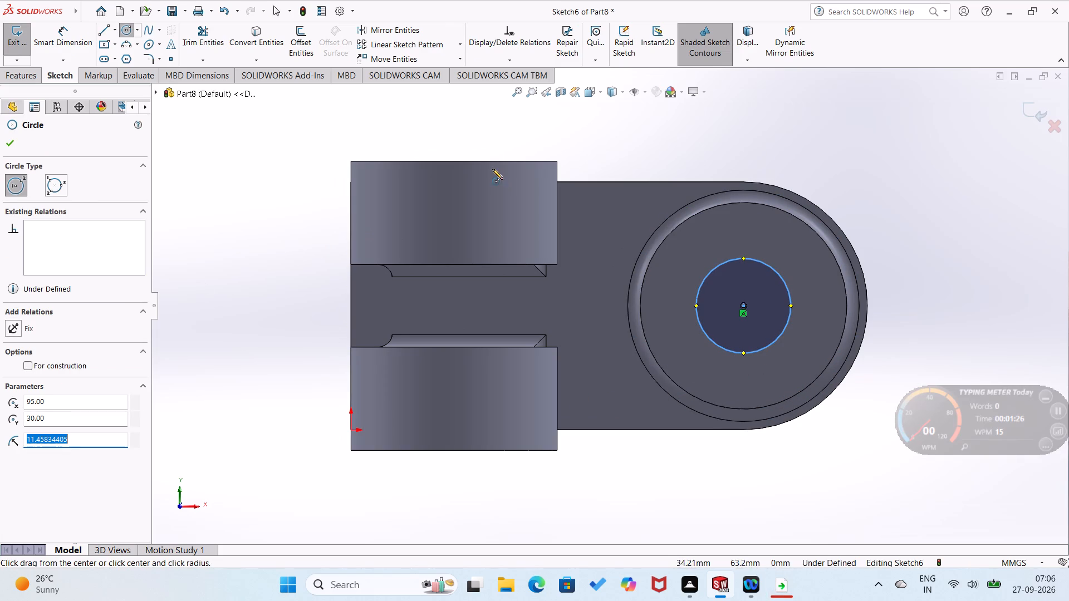
{"action": "right_click_drag", "start_coordinate": [574, 263], "coordinate": [594, 194]}
{"action": "left_click", "coordinate": [704, 277]}
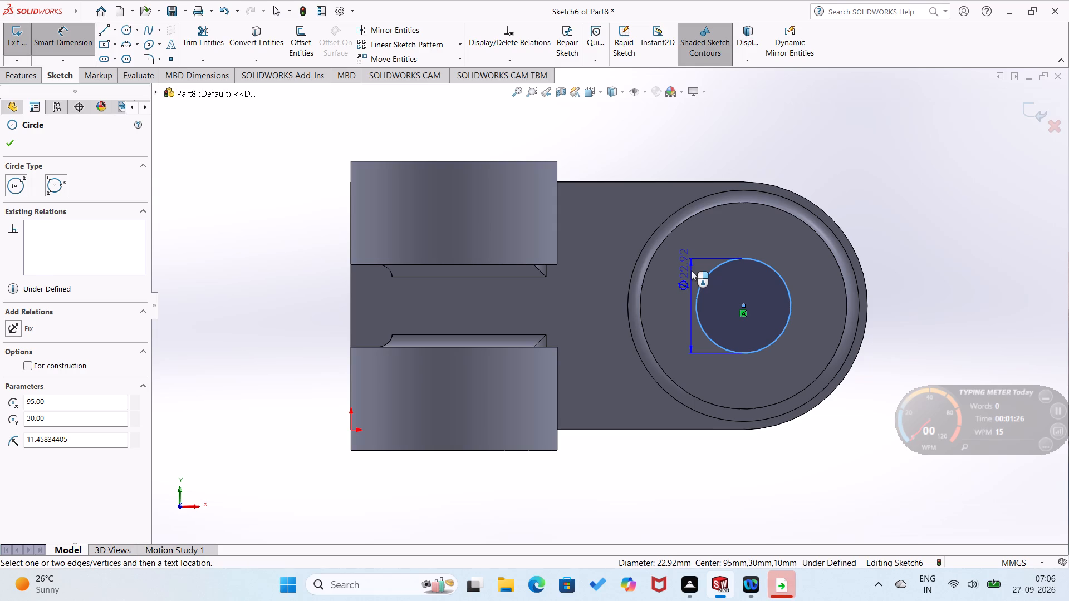
{"action": "left_click", "coordinate": [691, 270]}
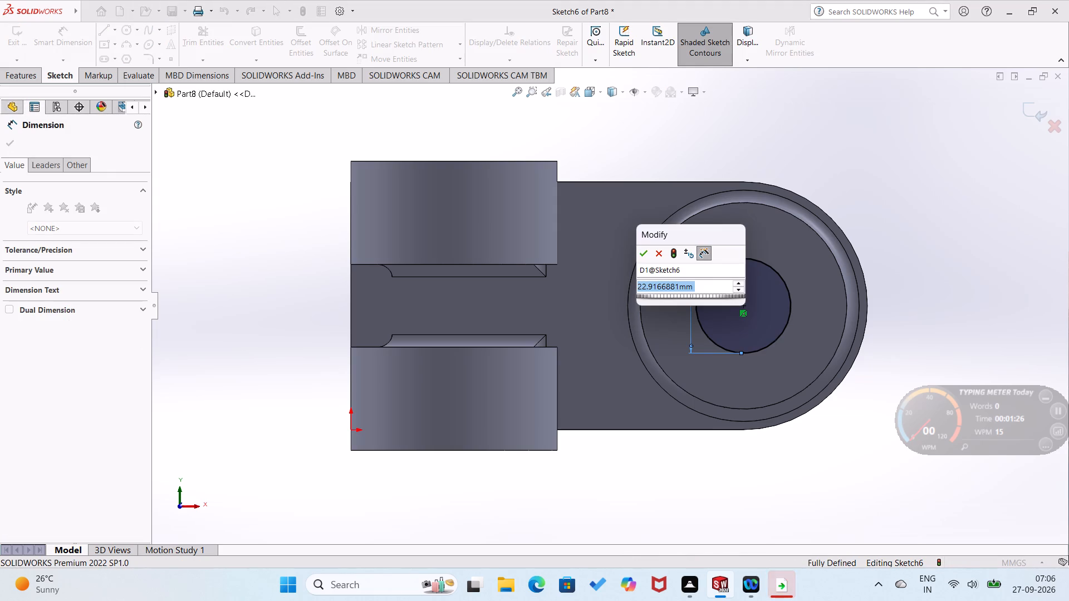
{"action": "type", "text": "24"}
{"action": "key", "text": "Return"}
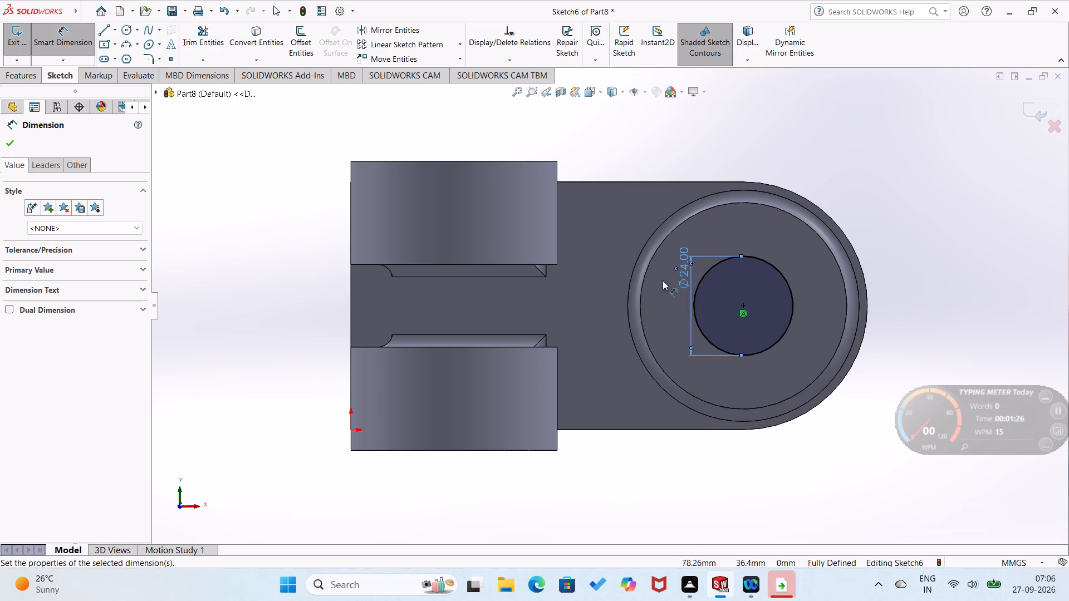
{"action": "left_click", "coordinate": [776, 131]}
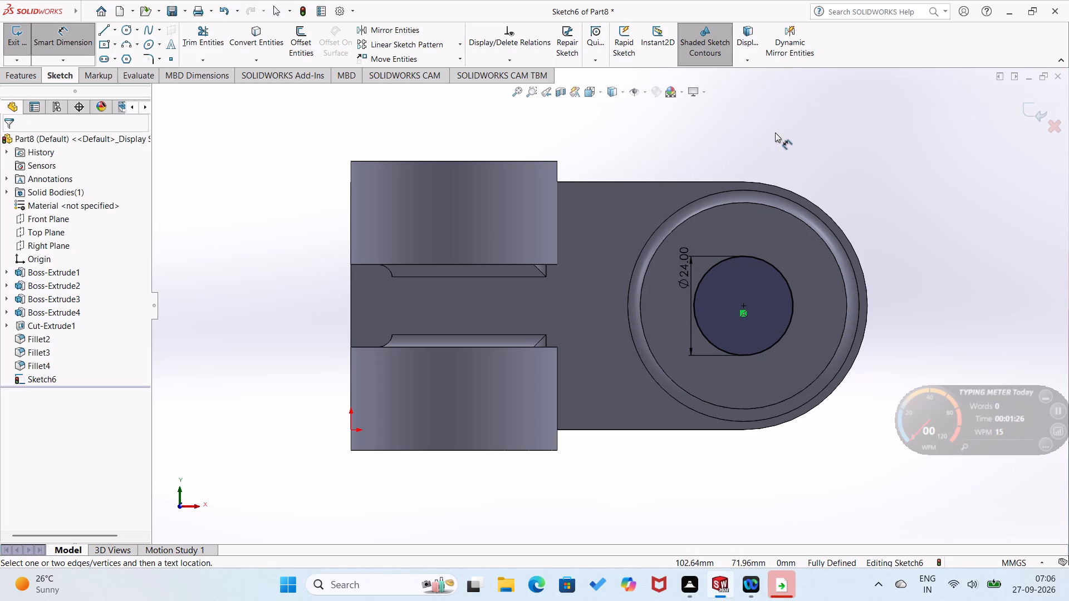
Cut the 24 mm circle Through All so the hole passes through the circular boss and the plate.
{"action": "left_click", "coordinate": [28, 72]}
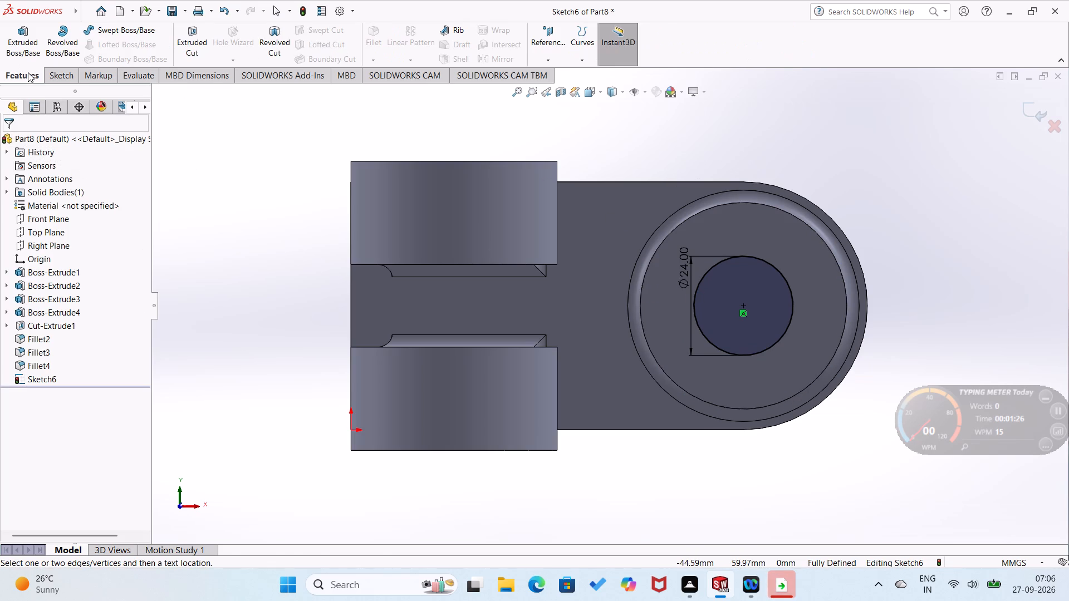
{"action": "left_click", "coordinate": [187, 43]}
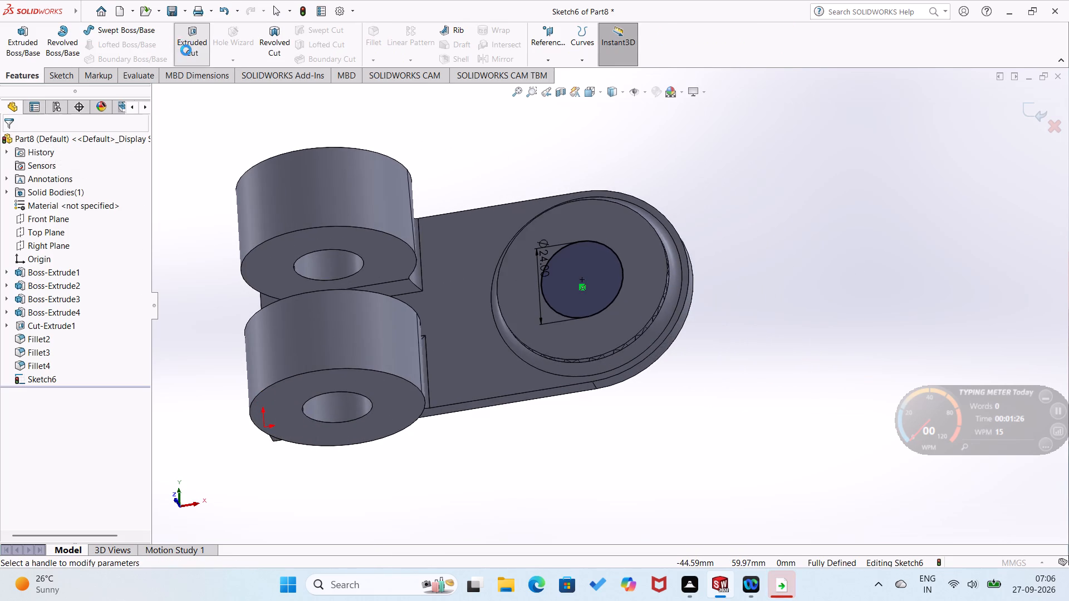
{"action": "left_click", "coordinate": [9, 140]}
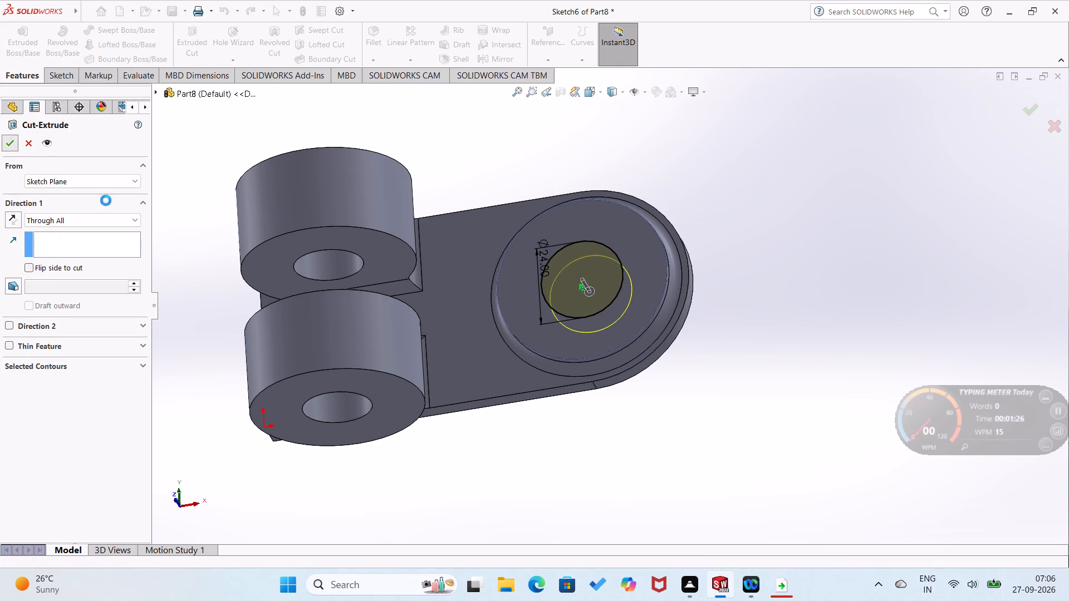
{"action": "left_click", "coordinate": [620, 388]}
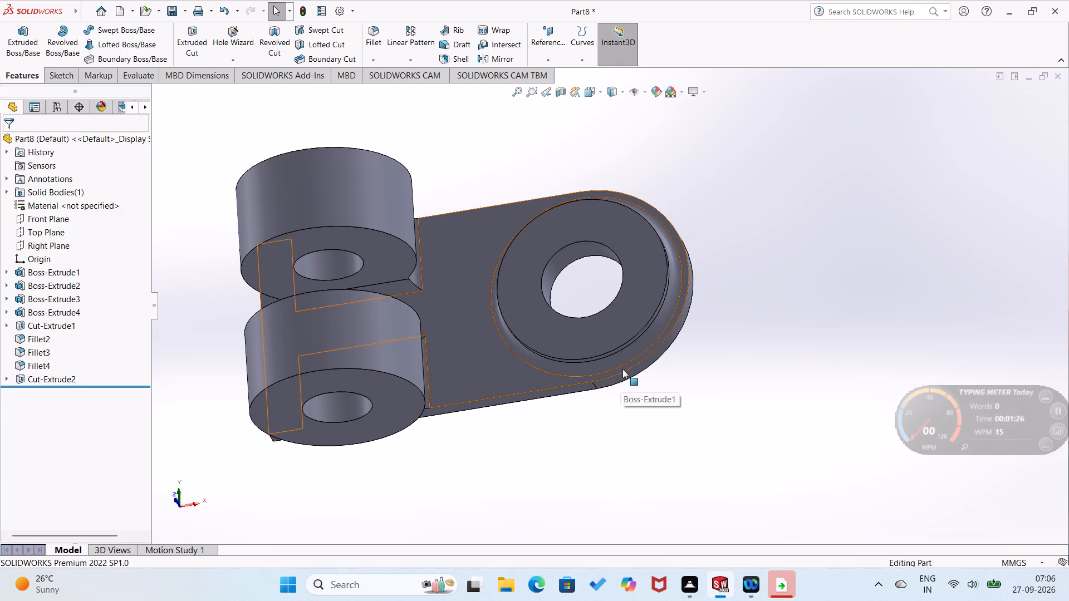
Apply a 1 mm symmetric fillet to the outer circular edge on the lower cylindrical boss's bottom face.
{"action": "middle_click_drag", "start_coordinate": [543, 435], "coordinate": [451, 422]}
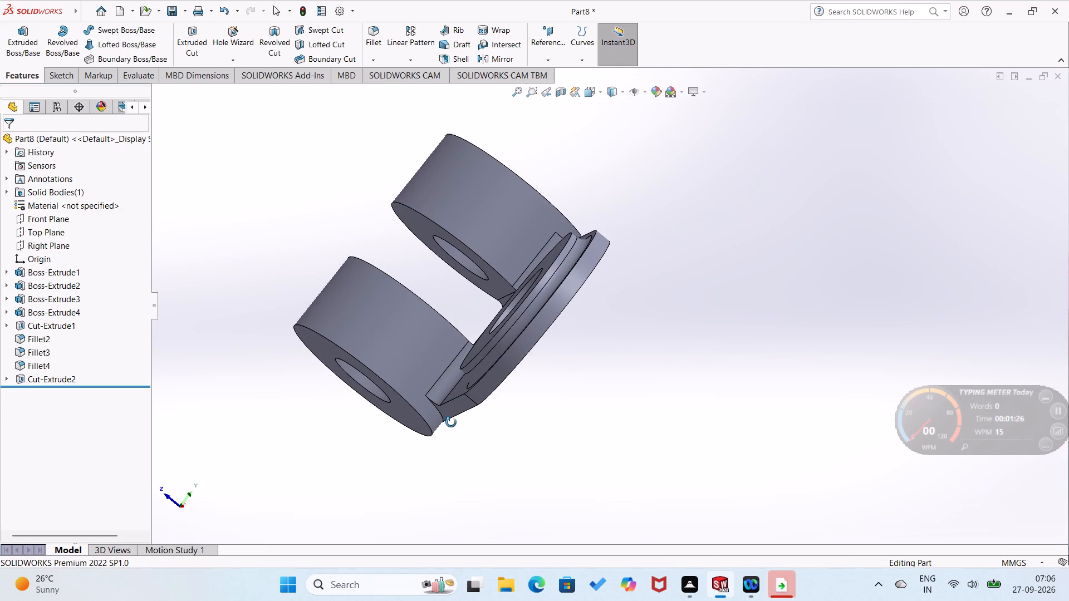
{"action": "middle_click_drag", "start_coordinate": [451, 422], "coordinate": [452, 422]}
{"action": "middle_click", "coordinate": [453, 422]}
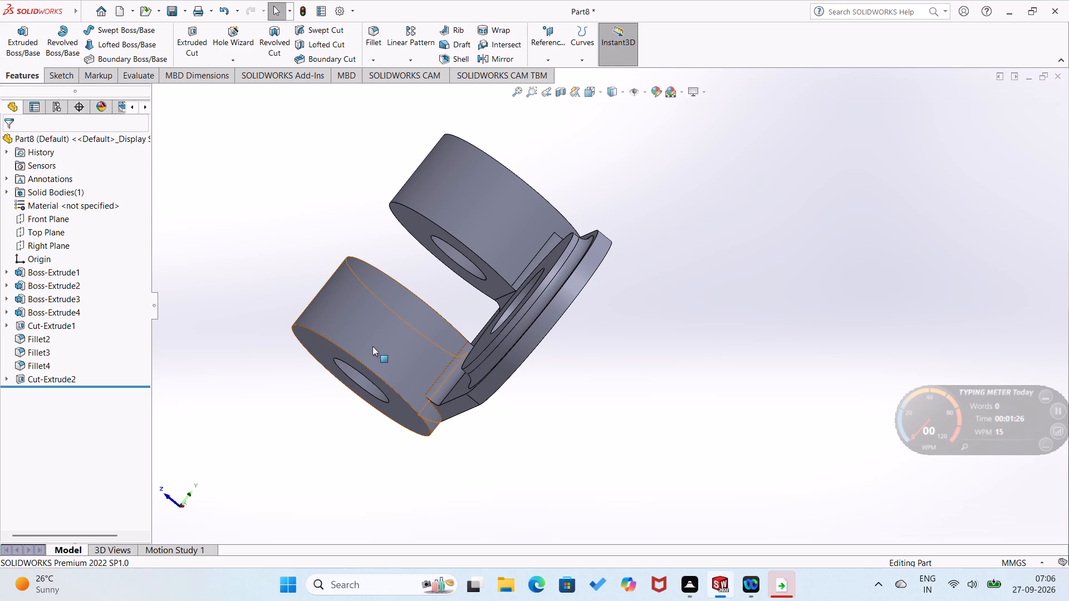
{"action": "left_click", "coordinate": [373, 64]}
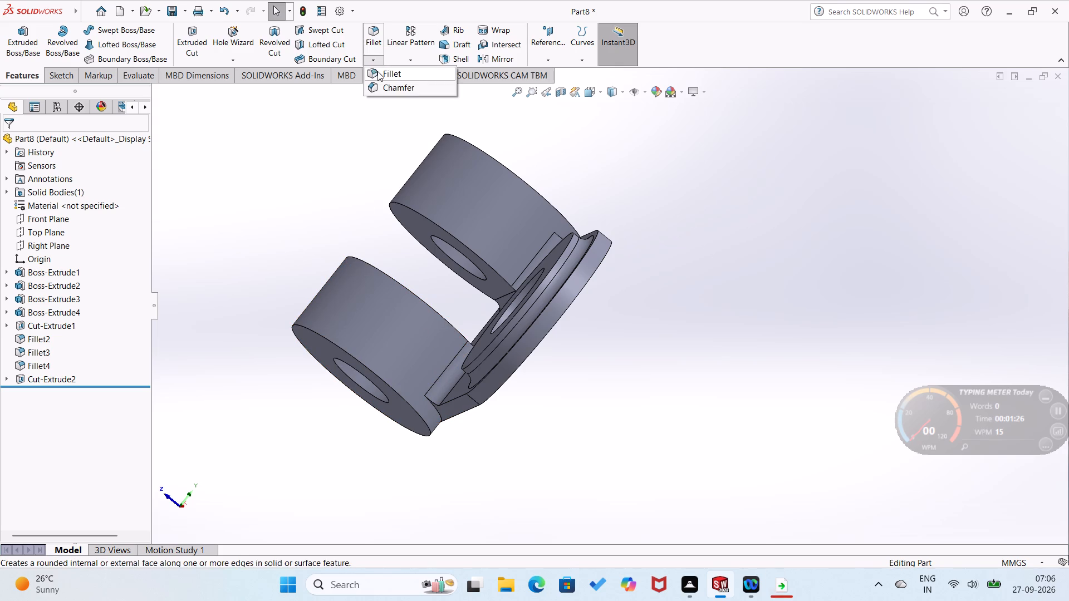
{"action": "left_click", "coordinate": [377, 71]}
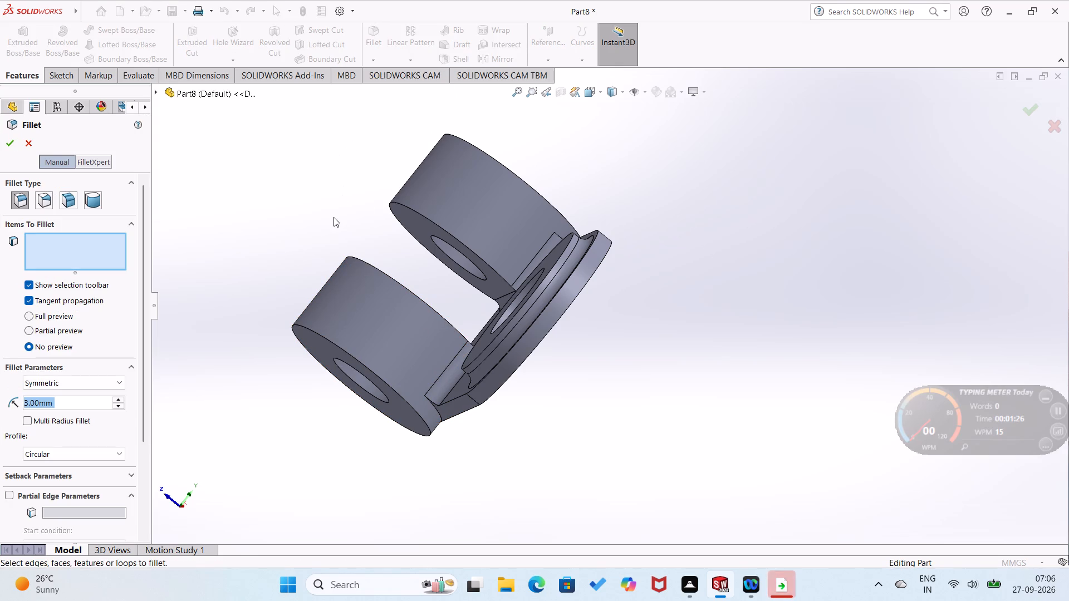
{"action": "key", "text": "1"}
{"action": "key", "text": "Return"}
{"action": "middle_click_drag", "start_coordinate": [271, 392], "coordinate": [299, 367]}
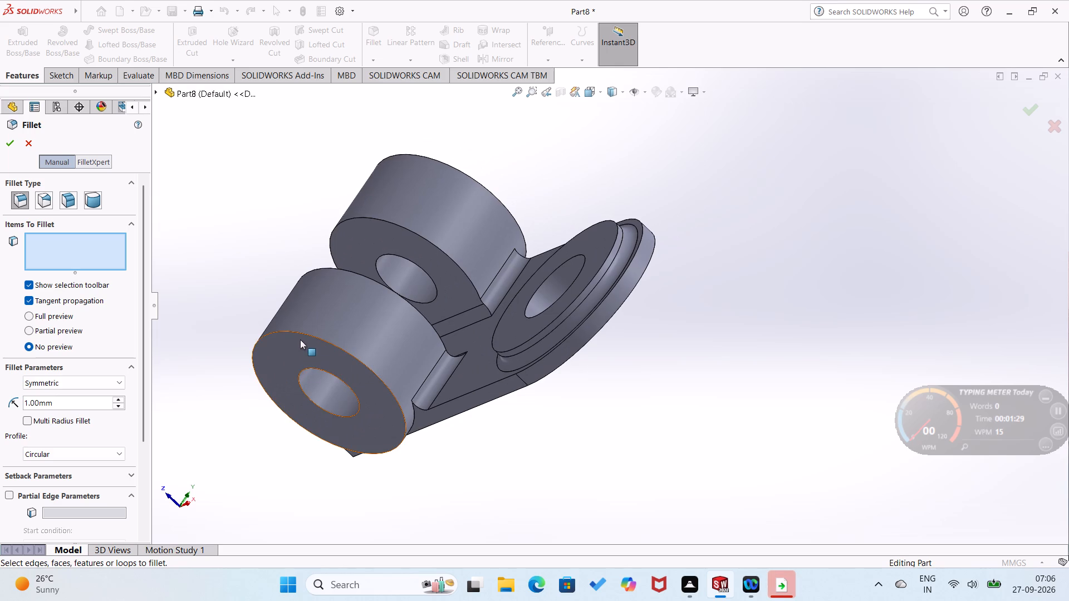
{"action": "left_click", "coordinate": [302, 332]}
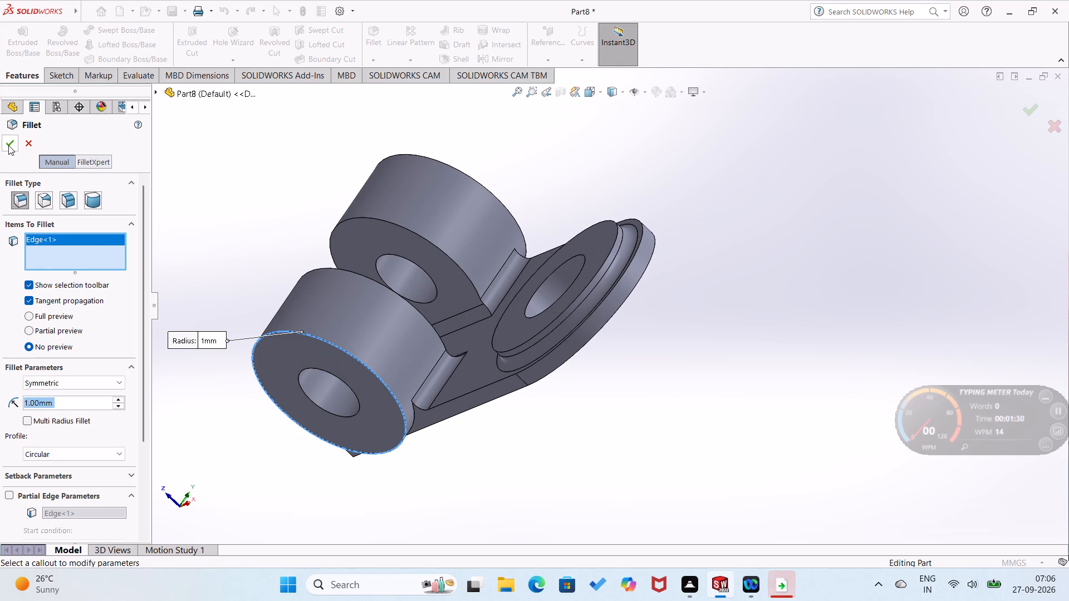
{"action": "left_click", "coordinate": [8, 145]}
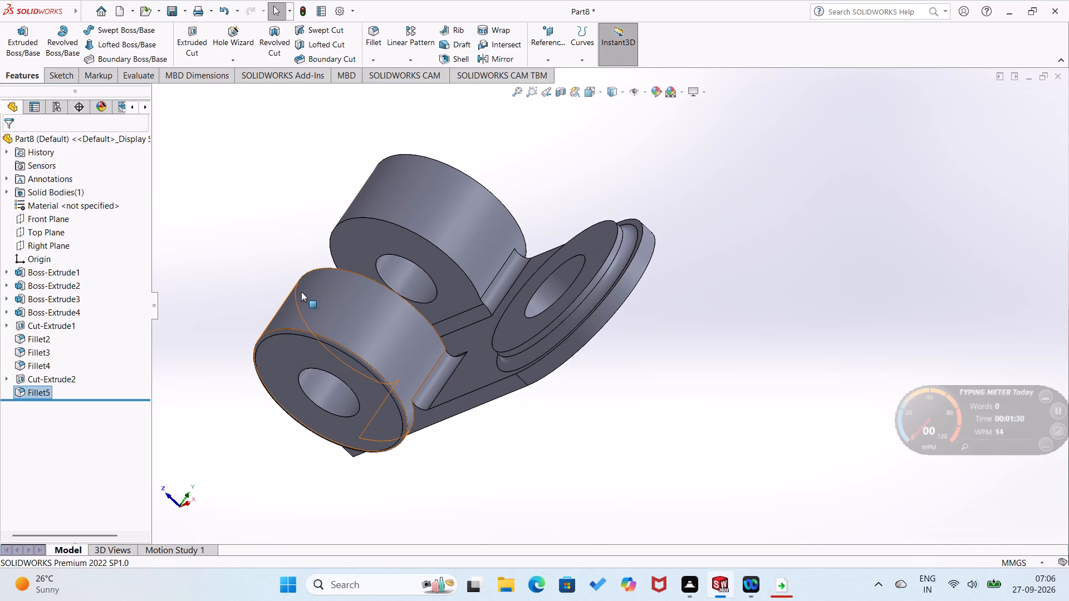
Apply a 1 mm fillet to the lower cylindrical boss's top outer edge and the upper cylindrical boss's bottom and top outer edges.
{"action": "middle_click_drag", "start_coordinate": [301, 292], "coordinate": [293, 402]}
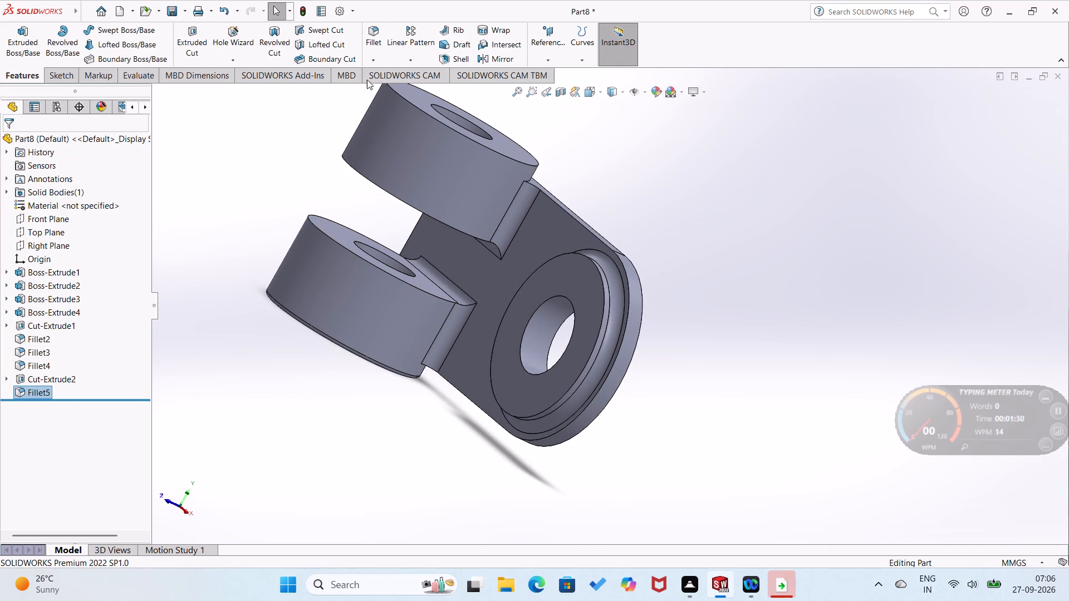
{"action": "left_click", "coordinate": [375, 58]}
{"action": "left_click", "coordinate": [377, 71]}
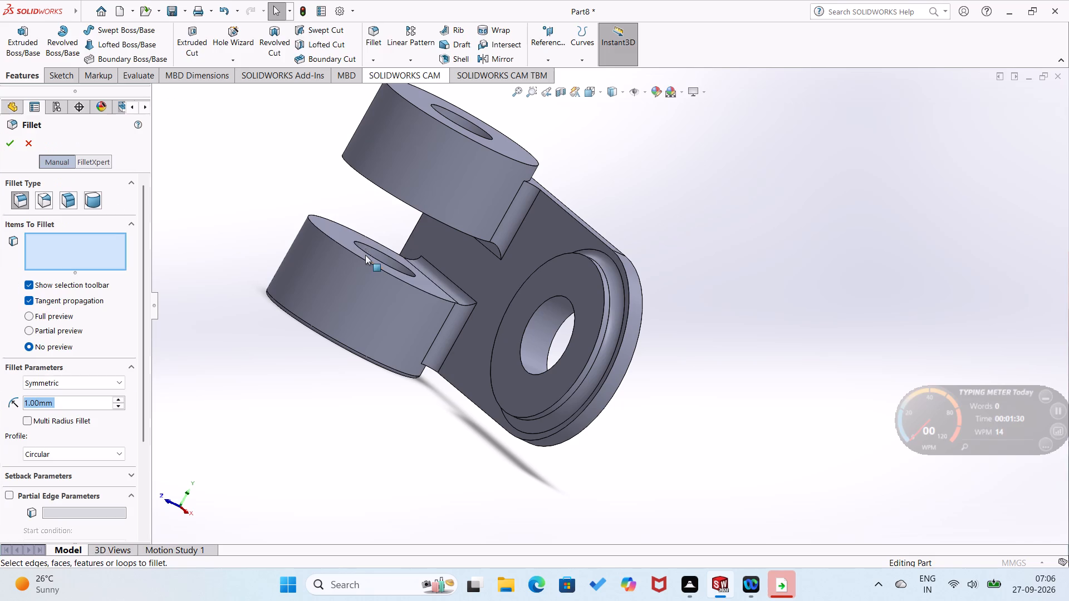
{"action": "left_click", "coordinate": [365, 261]}
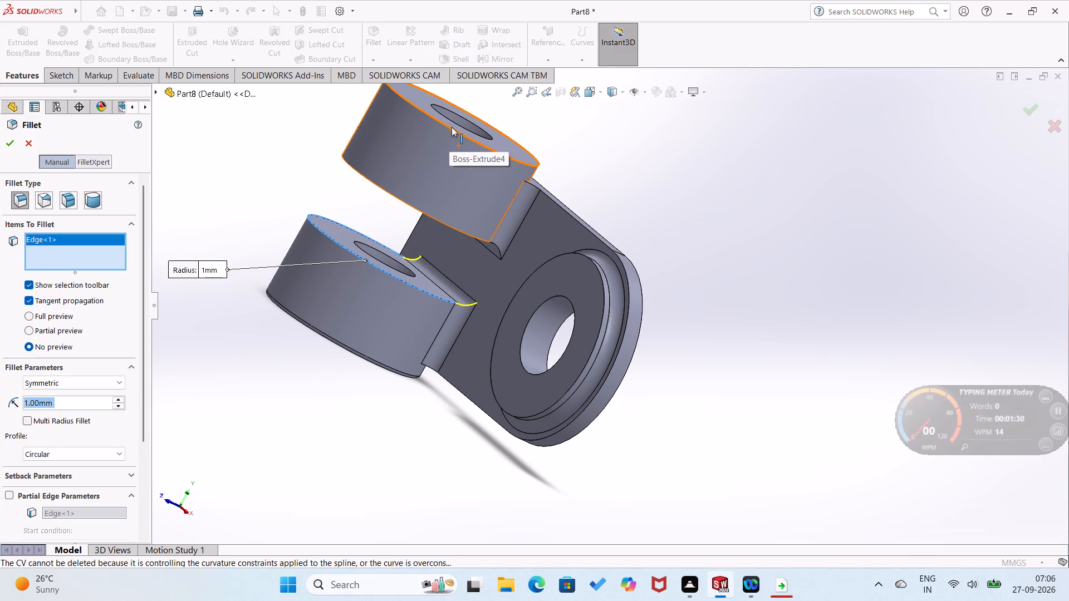
{"action": "middle_click_drag", "start_coordinate": [575, 225], "coordinate": [619, 151]}
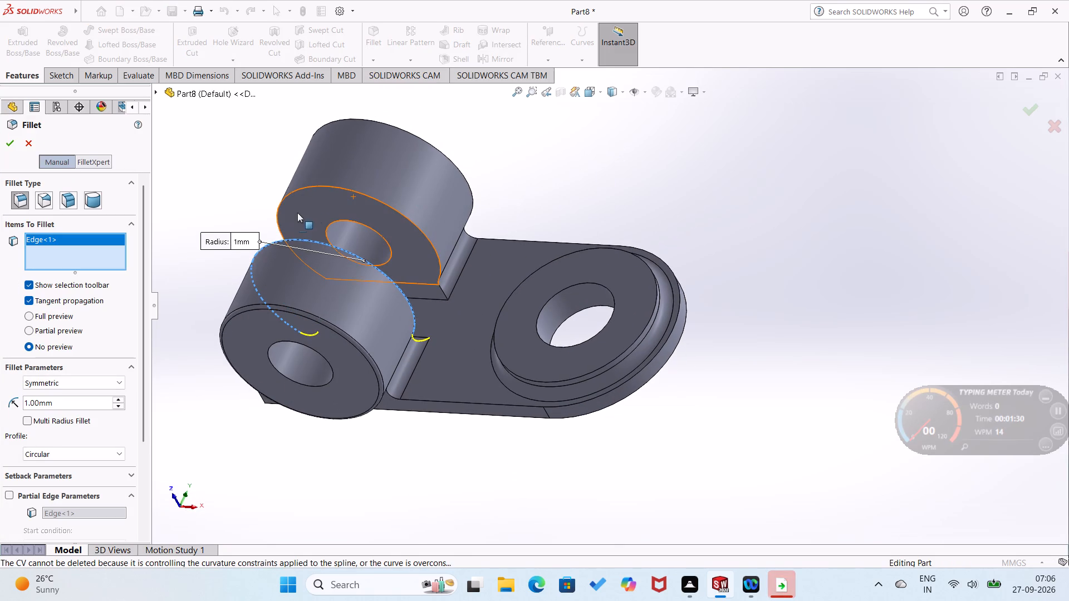
{"action": "left_click", "coordinate": [362, 193]}
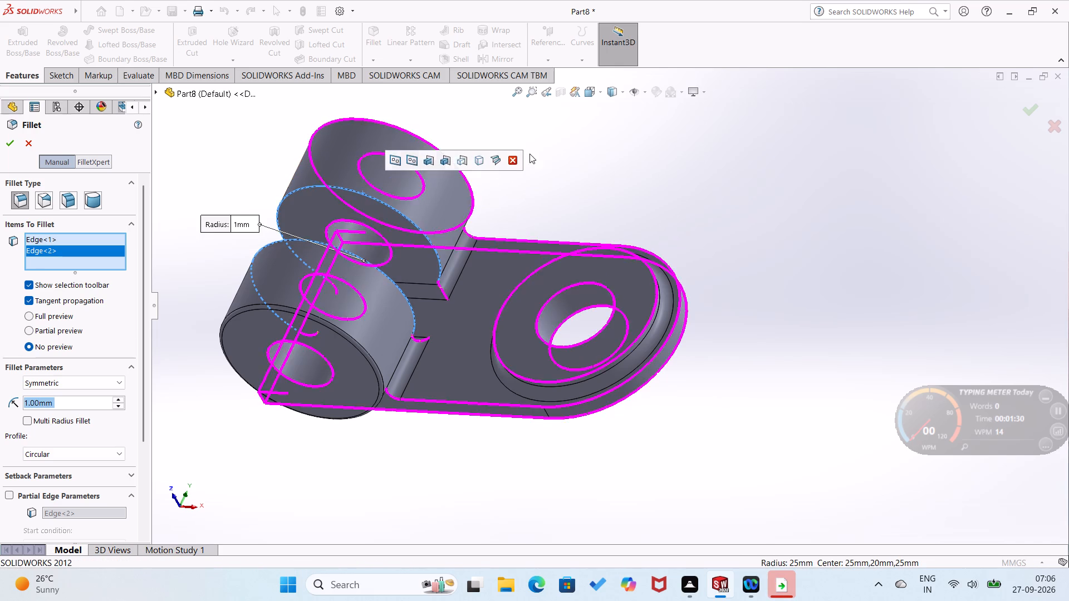
{"action": "middle_click_drag", "start_coordinate": [529, 154], "coordinate": [478, 298]}
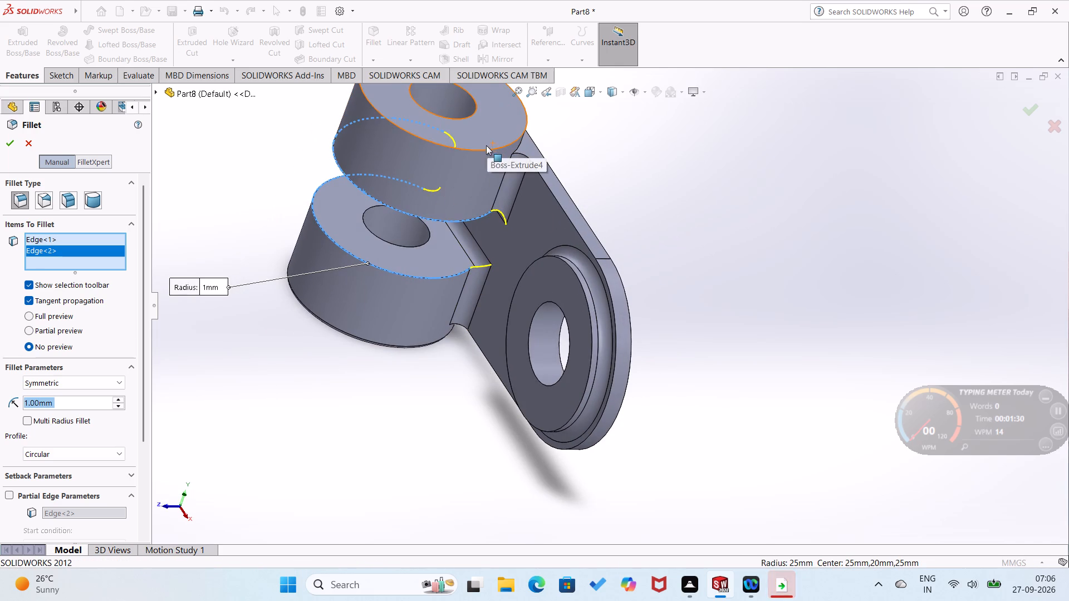
{"action": "left_click", "coordinate": [486, 151]}
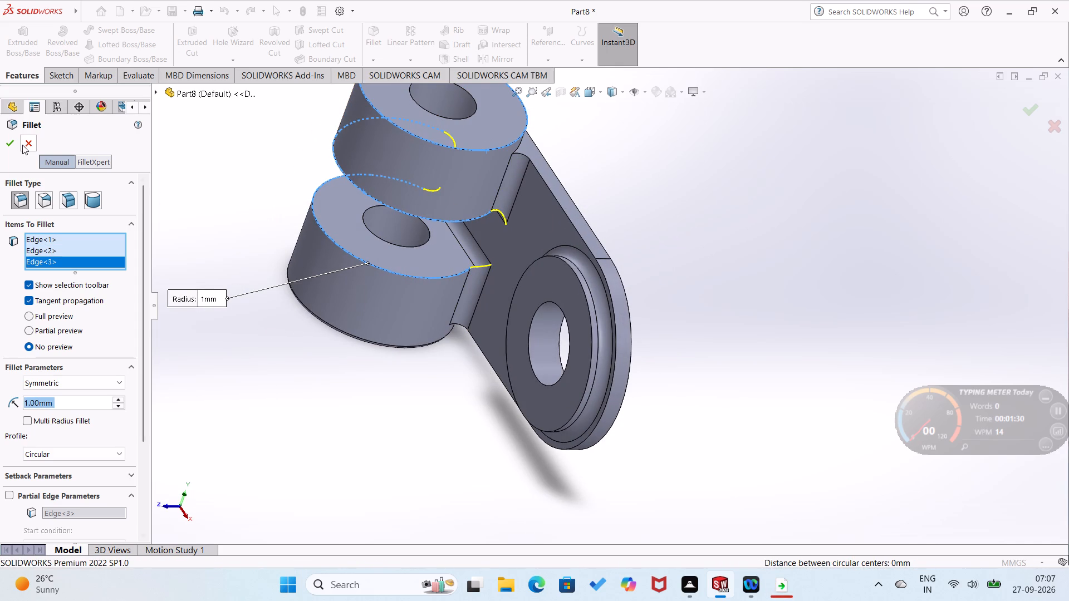
{"action": "left_click", "coordinate": [12, 144]}
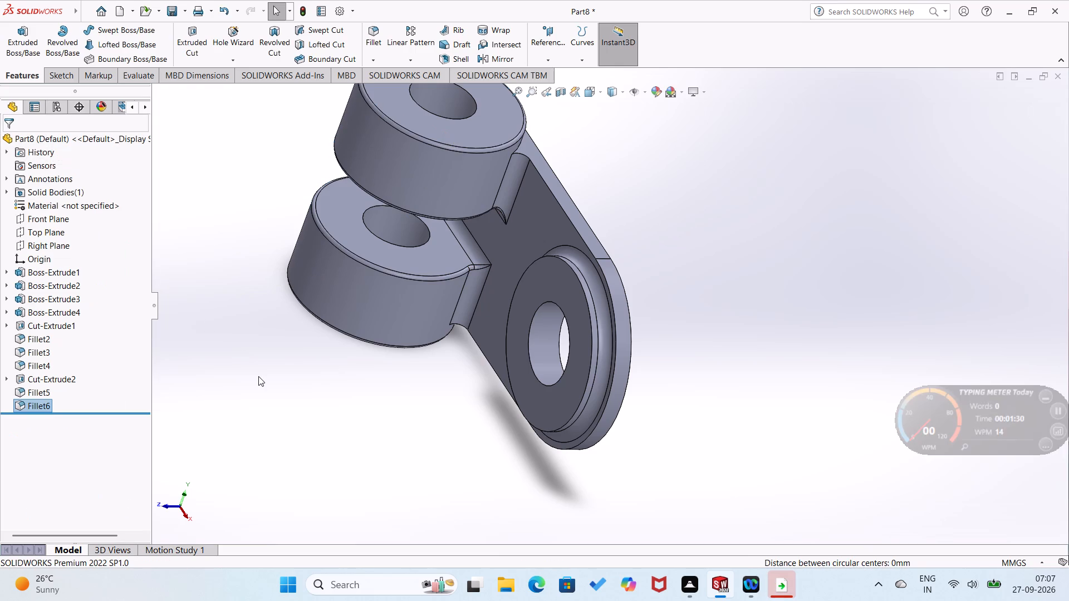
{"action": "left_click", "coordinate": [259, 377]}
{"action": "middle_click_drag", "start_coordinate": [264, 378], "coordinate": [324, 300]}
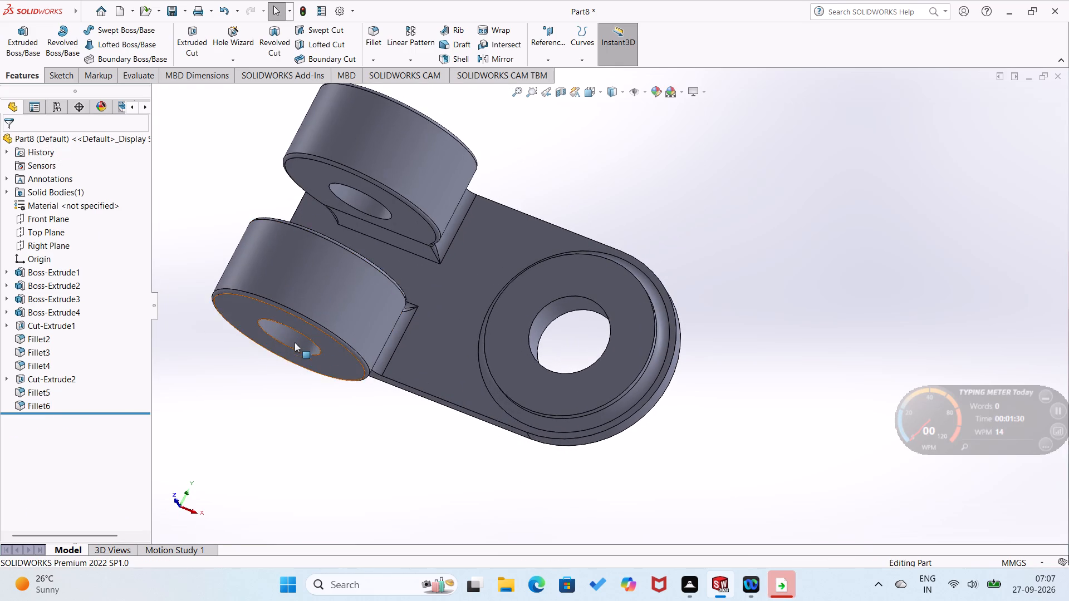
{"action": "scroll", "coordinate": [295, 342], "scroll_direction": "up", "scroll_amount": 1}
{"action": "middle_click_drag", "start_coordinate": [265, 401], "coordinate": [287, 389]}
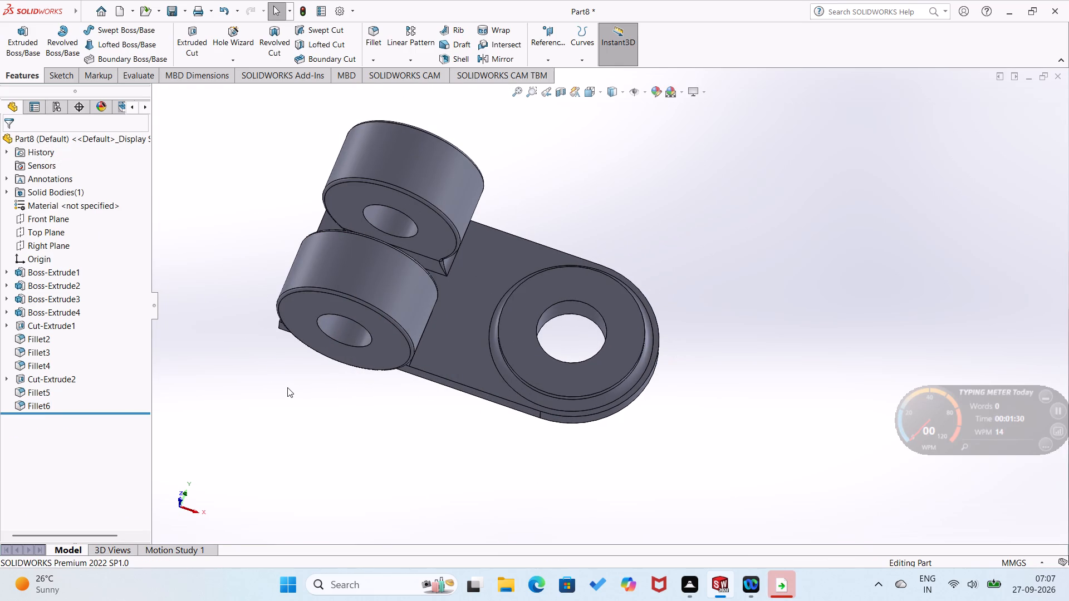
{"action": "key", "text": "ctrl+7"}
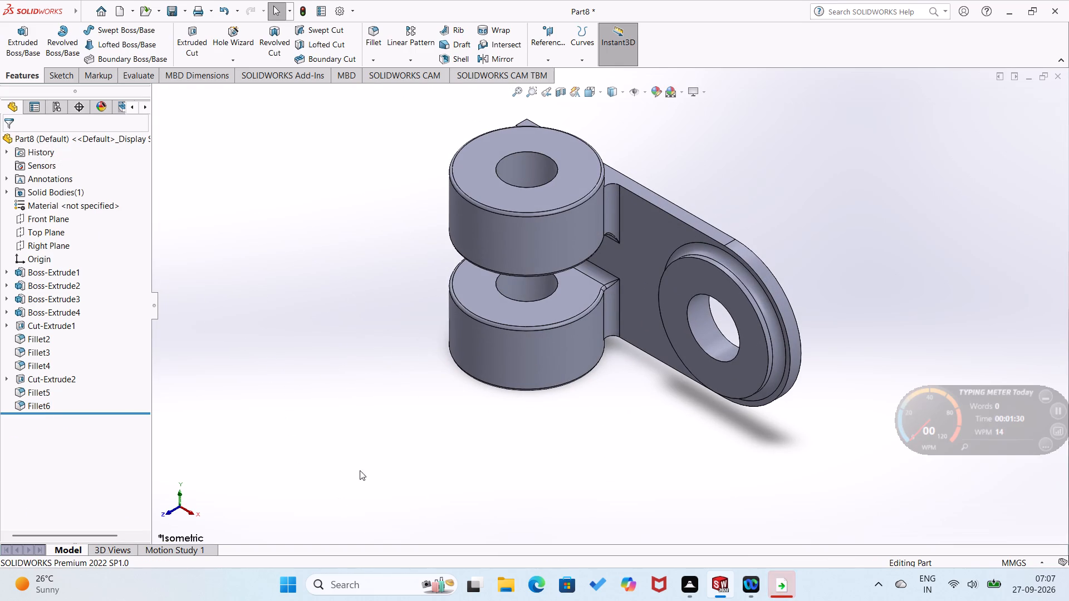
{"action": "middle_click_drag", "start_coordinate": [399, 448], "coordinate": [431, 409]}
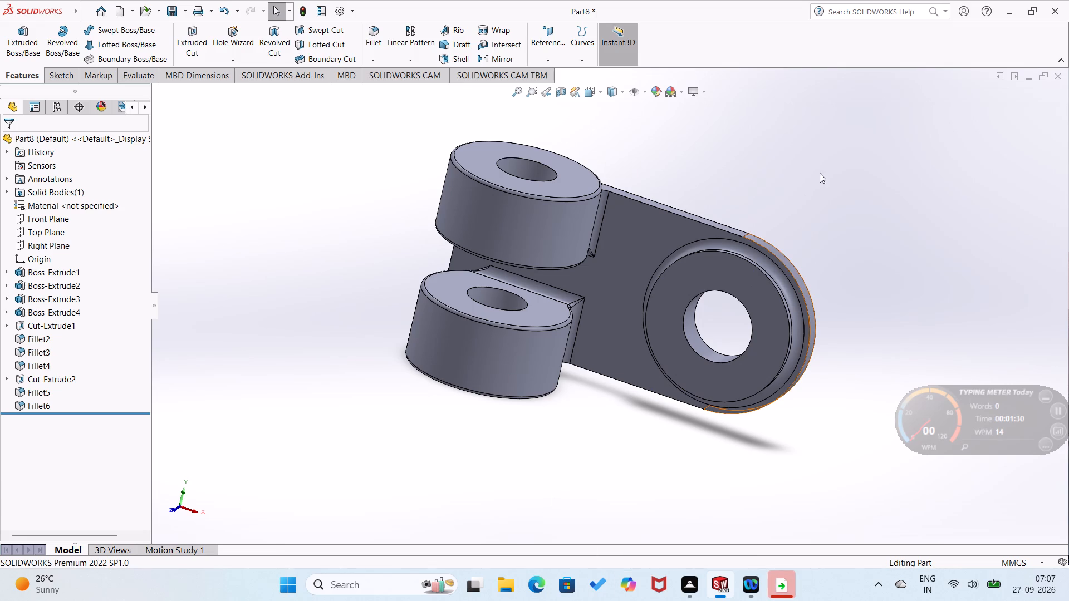
Close the finished part without saving its changes.
{"action": "left_click", "coordinate": [1058, 72]}
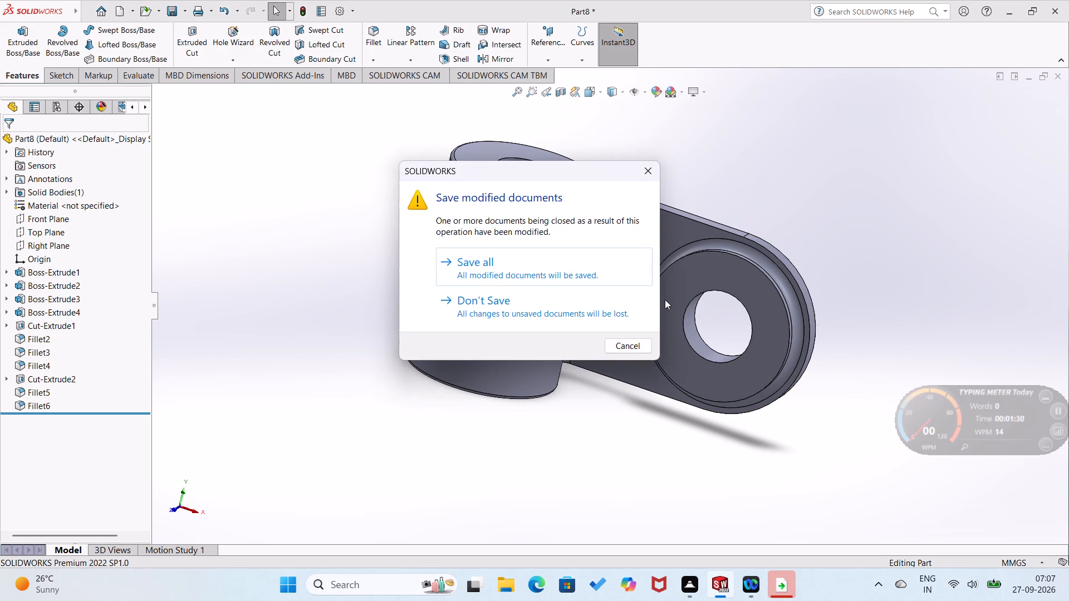
{"action": "left_click", "coordinate": [557, 304]}
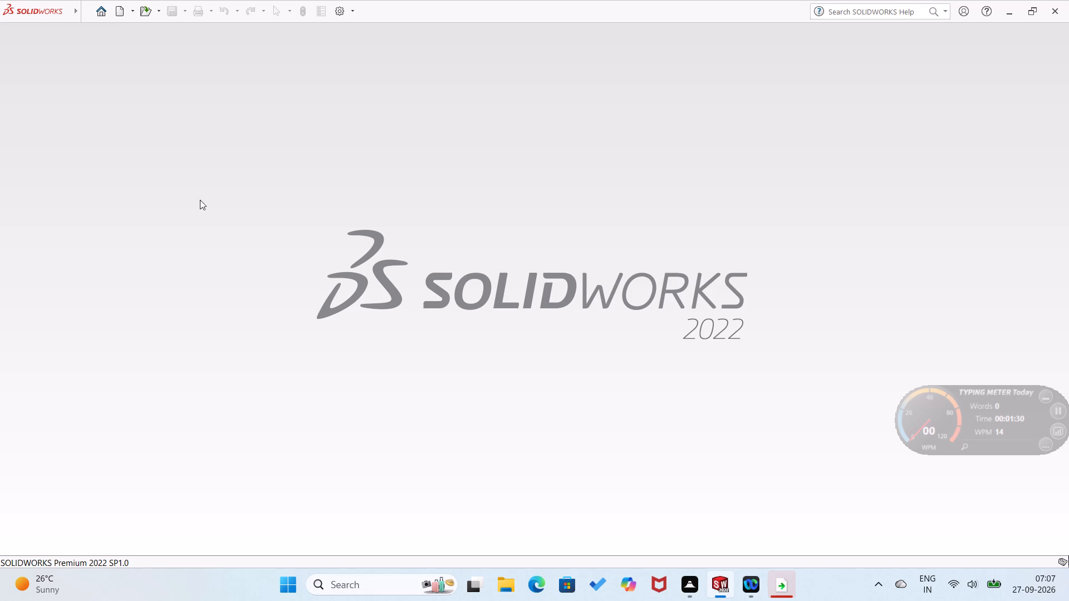
Create a new part document.
{"action": "left_click", "coordinate": [57, 69]}
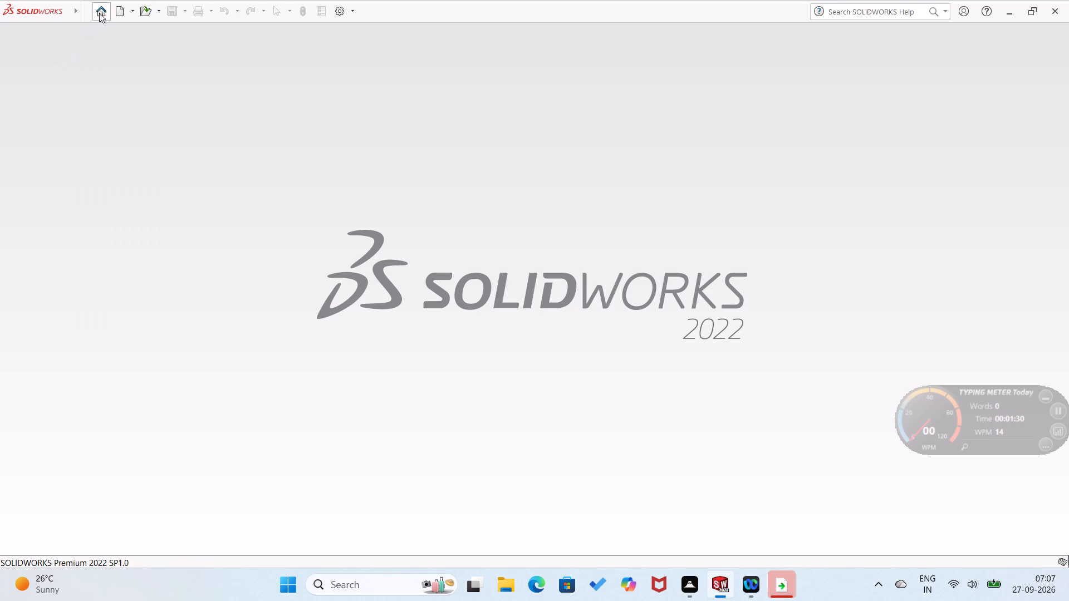
{"action": "left_click", "coordinate": [100, 12]}
{"action": "left_click", "coordinate": [289, 163]}
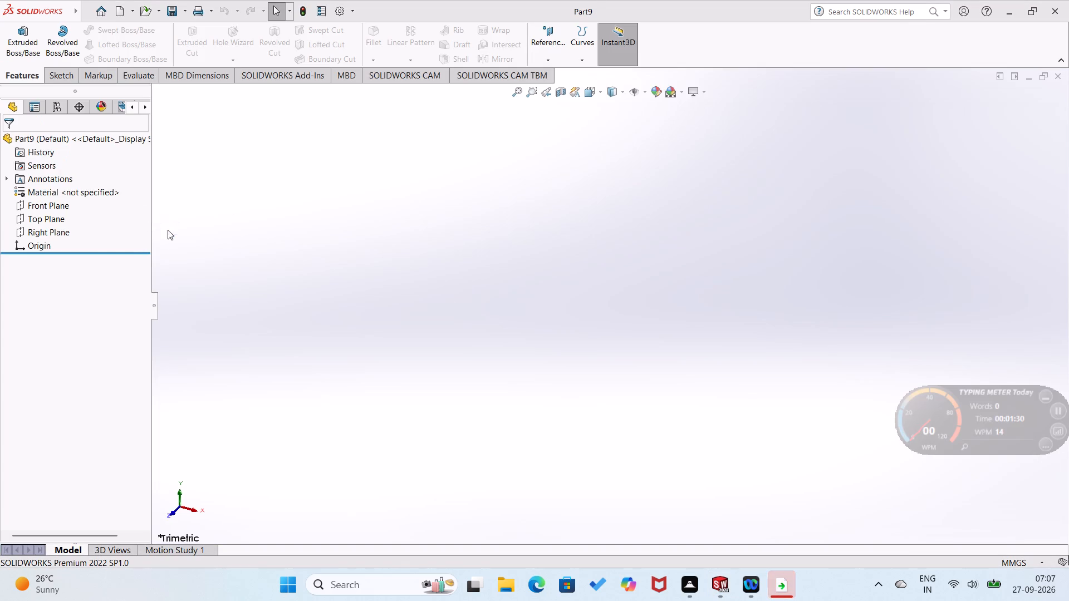
On the Front Plane, sketch a closed profile from the origin, about 45 mm high, with 111 mm horizontal lines joined by a tangent end arc.
{"action": "left_click", "coordinate": [58, 209]}
{"action": "left_click", "coordinate": [73, 196]}
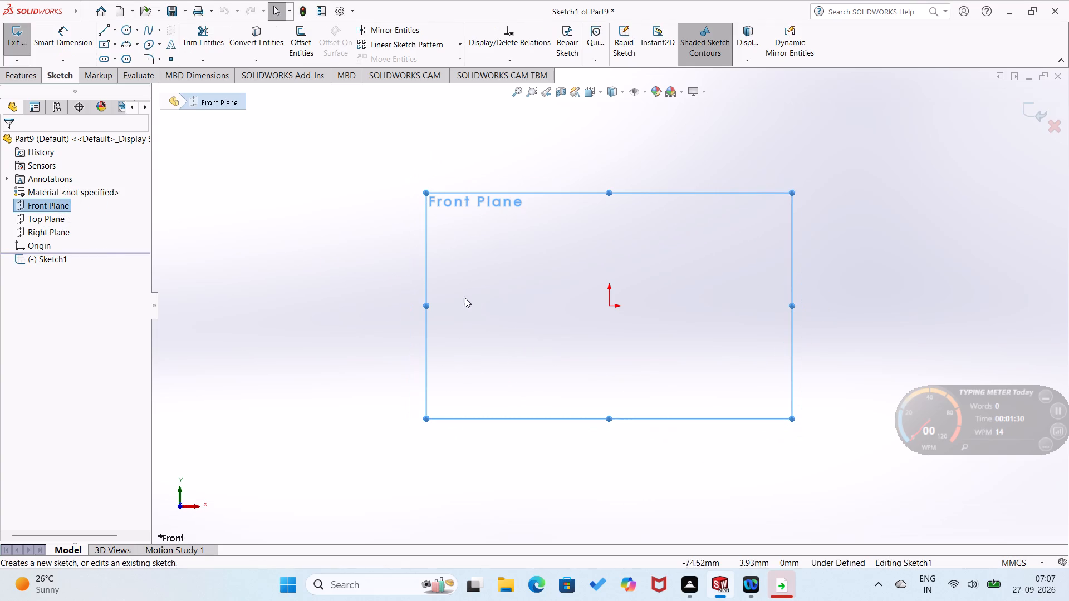
{"action": "right_click_drag", "start_coordinate": [467, 300], "coordinate": [370, 323]}
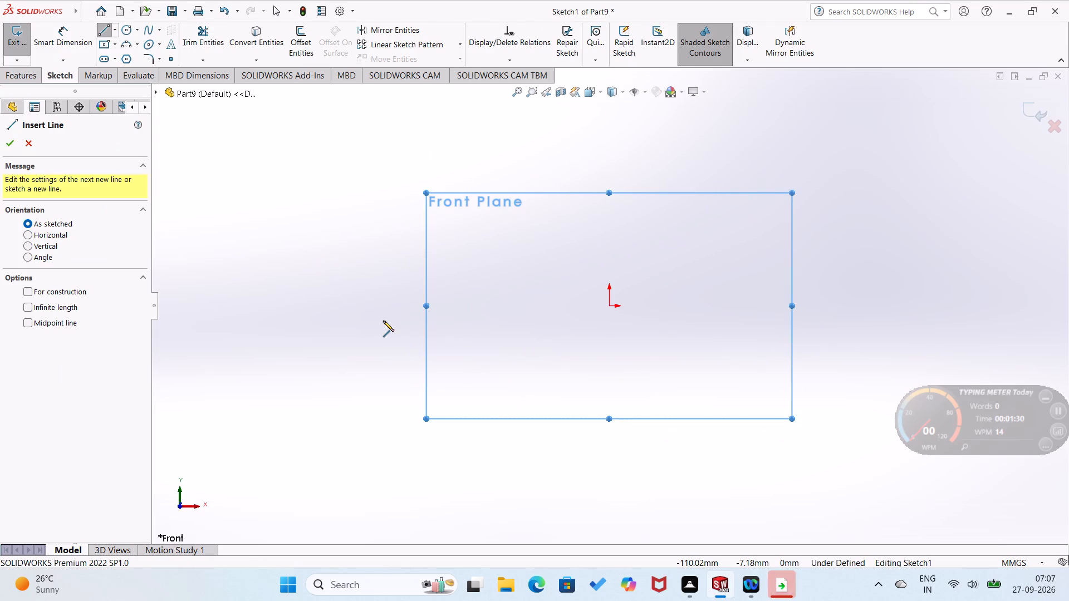
{"action": "left_click", "coordinate": [609, 304]}
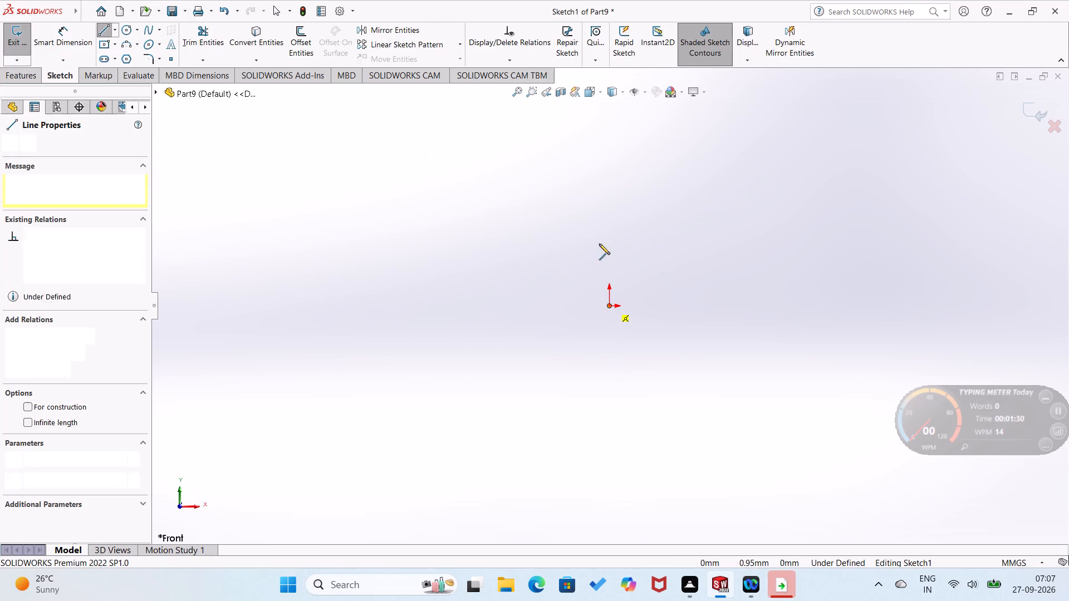
{"action": "left_click", "coordinate": [611, 213]}
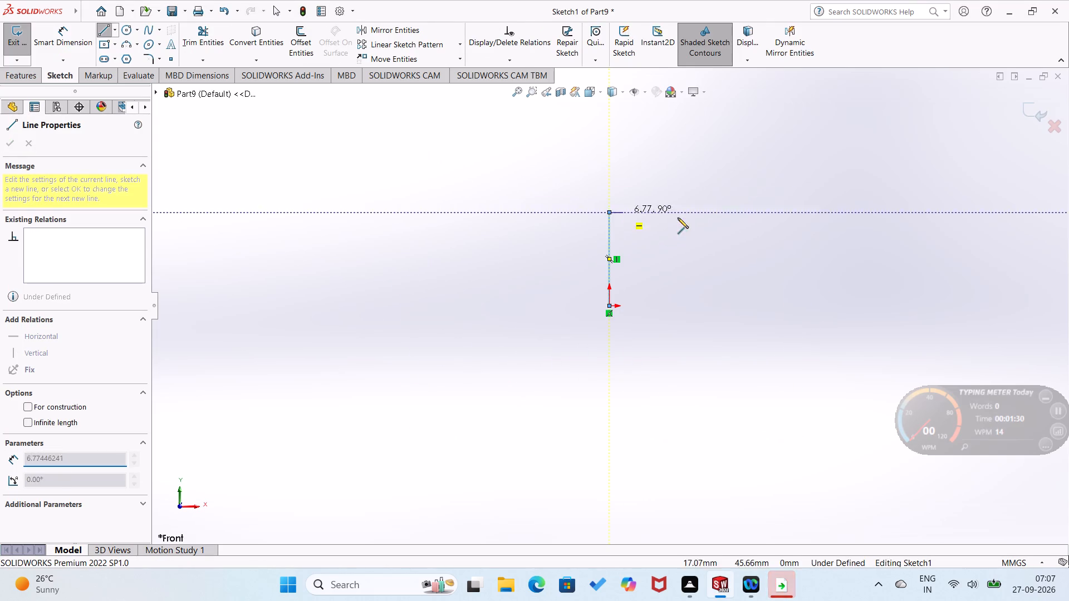
{"action": "left_click", "coordinate": [837, 213]}
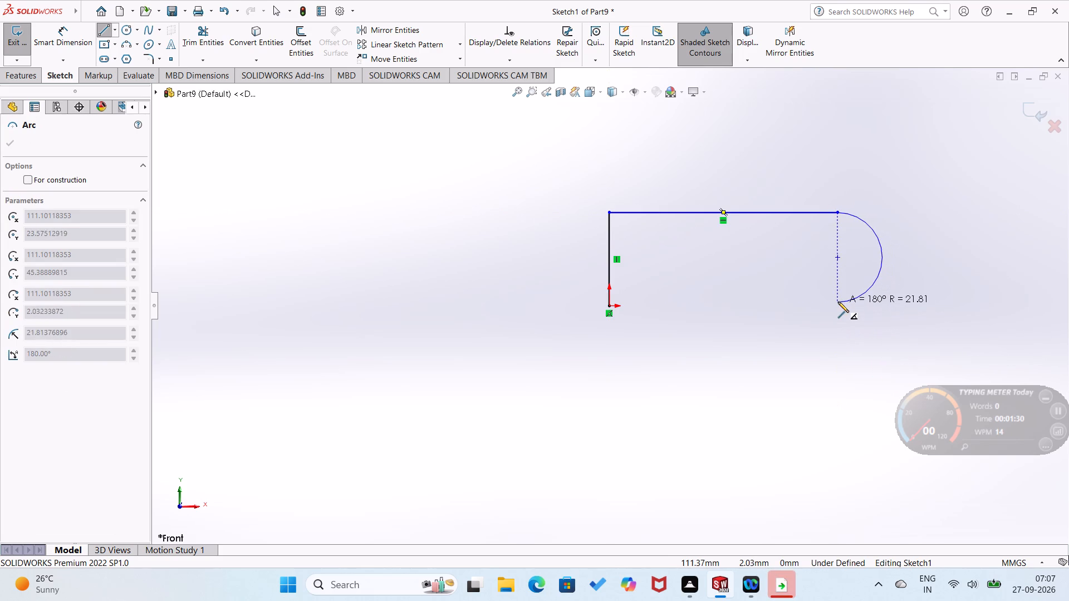
{"action": "left_click", "coordinate": [838, 306]}
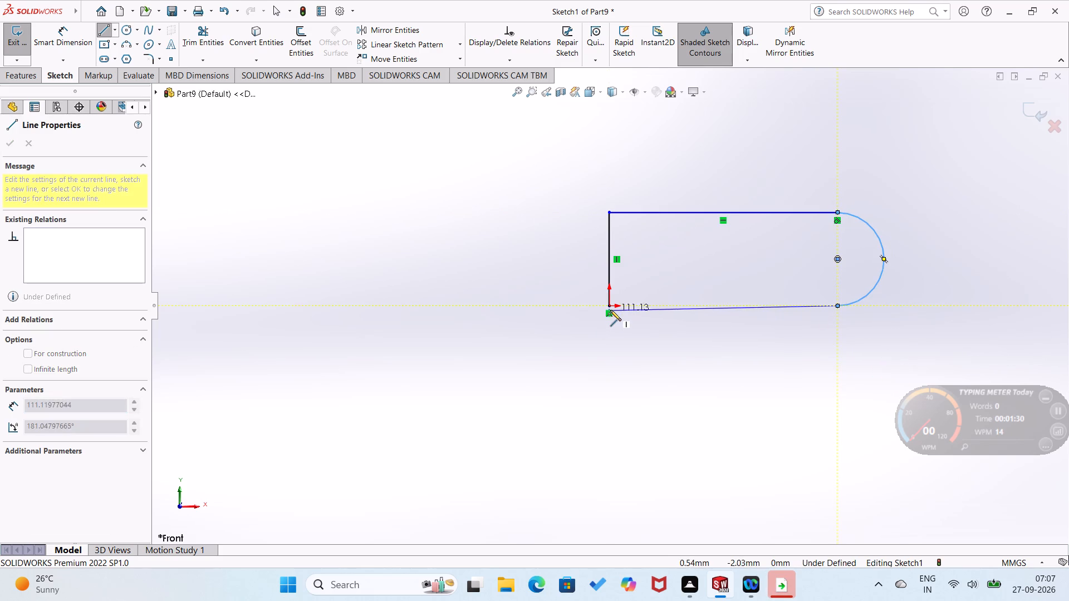
{"action": "left_click", "coordinate": [609, 307]}
Dimension the profile's lower horizontal line as 70 mm.
{"action": "right_click_drag", "start_coordinate": [571, 363], "coordinate": [571, 295]}
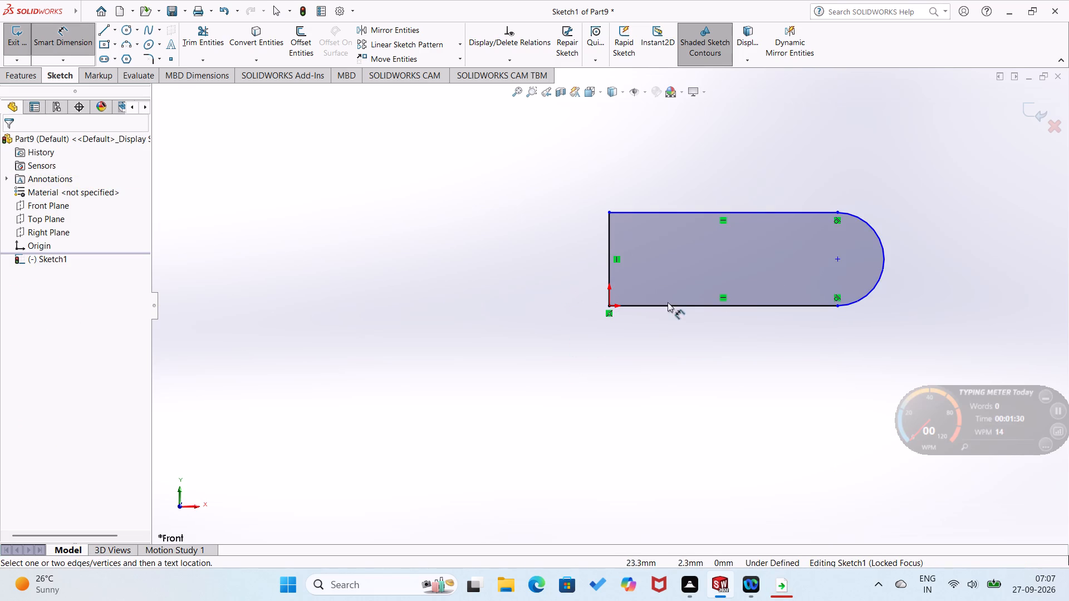
{"action": "left_click_drag", "start_coordinate": [704, 308], "coordinate": [705, 324]}
{"action": "left_click", "coordinate": [709, 340]}
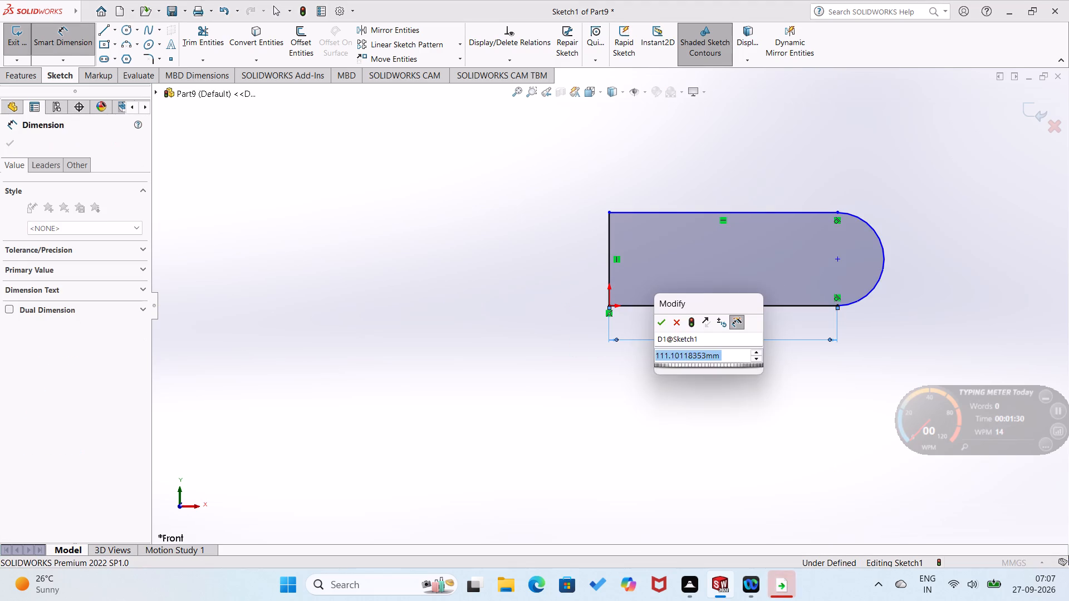
{"action": "type", "text": "70"}
{"action": "key", "text": "Return"}
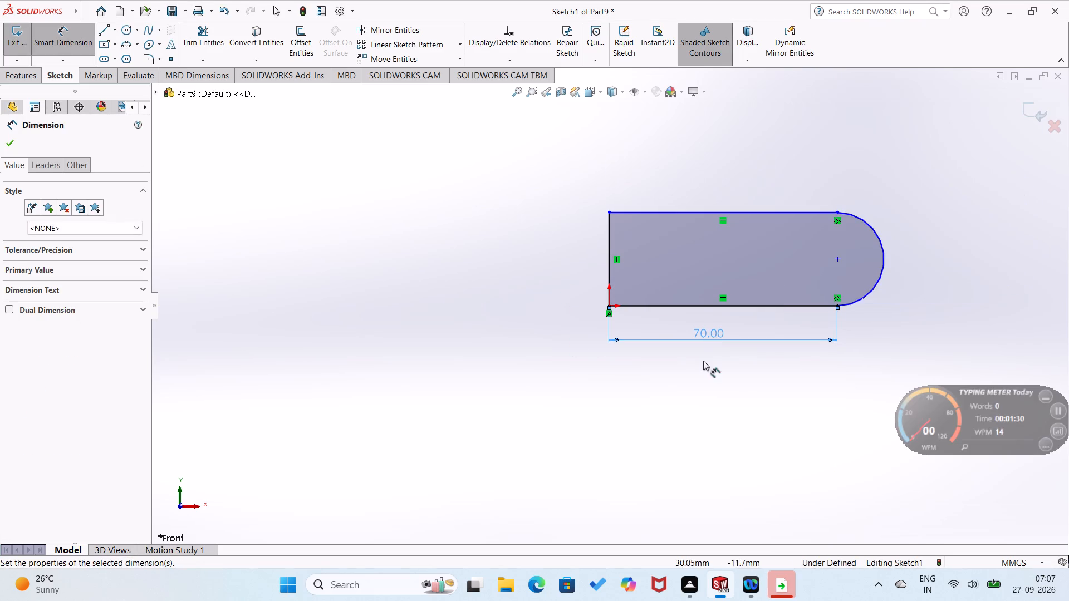
{"action": "left_click", "coordinate": [674, 396]}
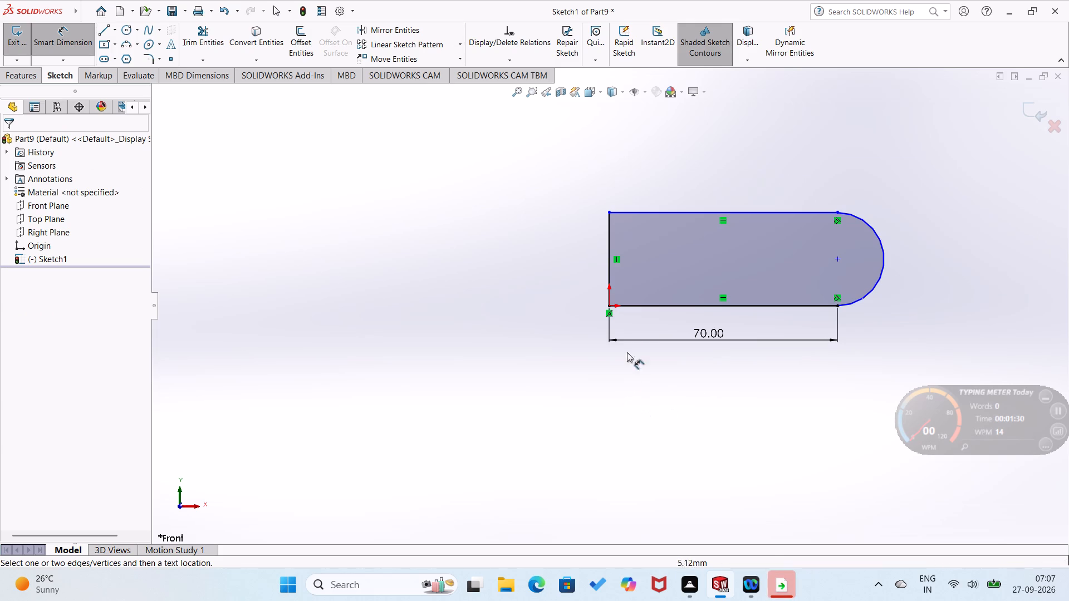
Dimension the profile's vertical line at the origin as 60 mm.
{"action": "left_click", "coordinate": [607, 257]}
{"action": "left_click", "coordinate": [586, 262]}
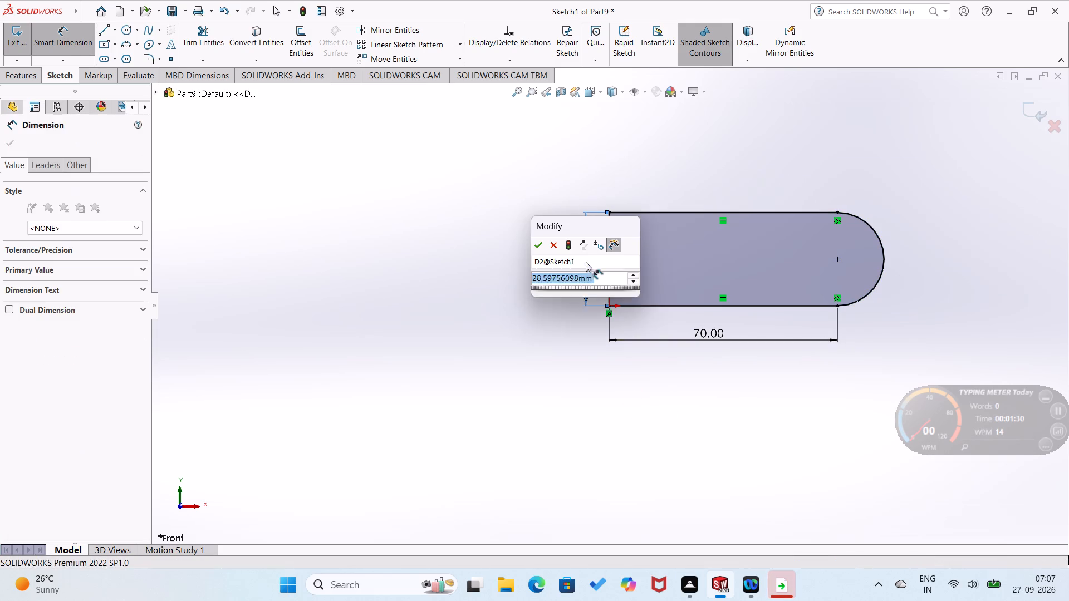
{"action": "type", "text": "60"}
{"action": "key", "text": "Return"}
{"action": "left_click", "coordinate": [450, 322]}
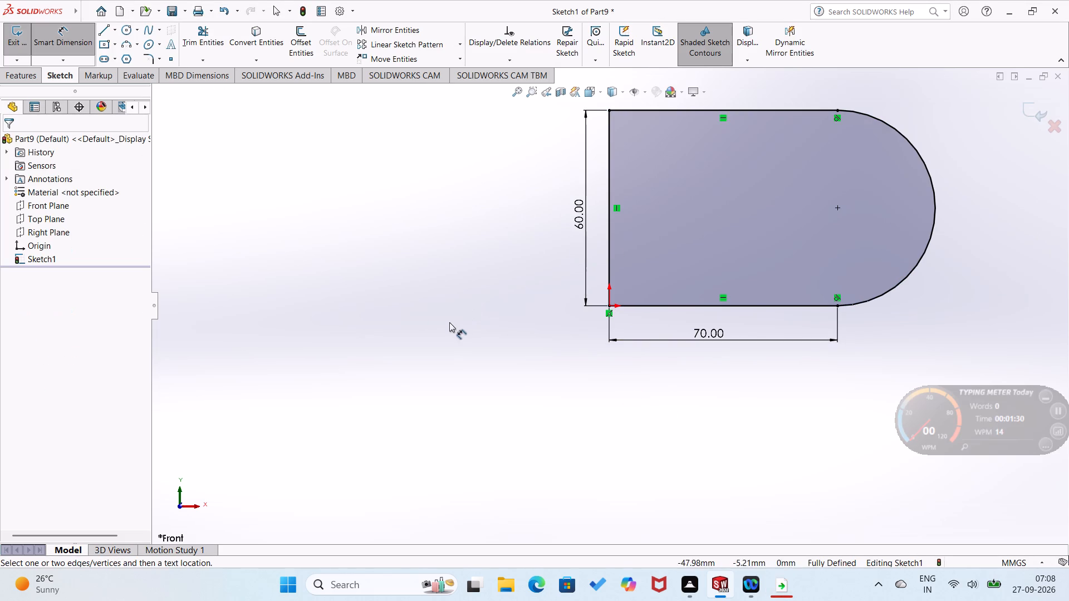
Extrude the round-ended profile as a blind boss 15 mm deep.
{"action": "left_click", "coordinate": [12, 74]}
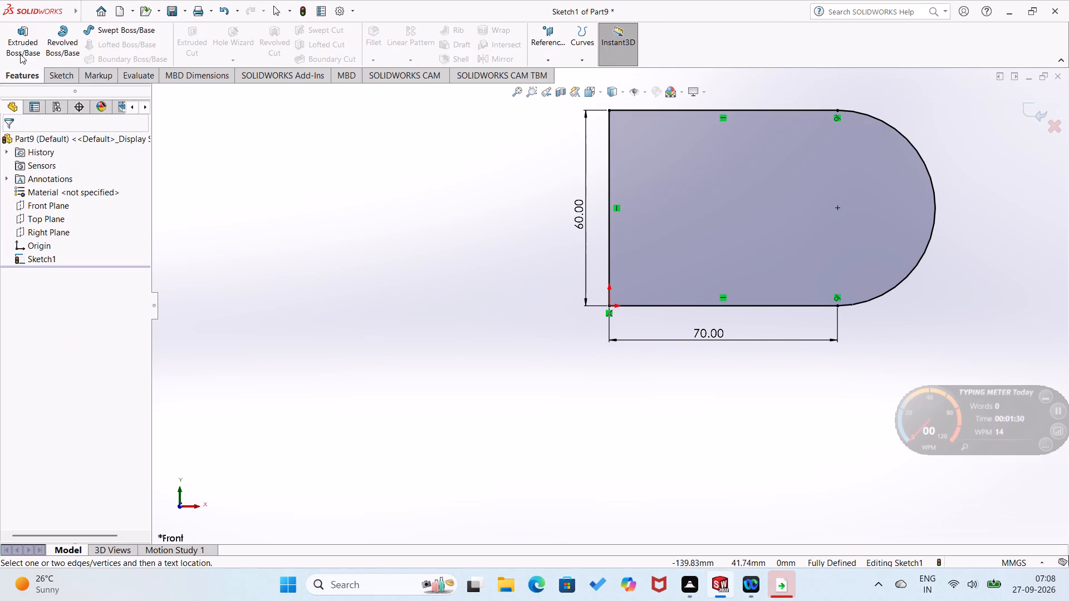
{"action": "left_click", "coordinate": [22, 43]}
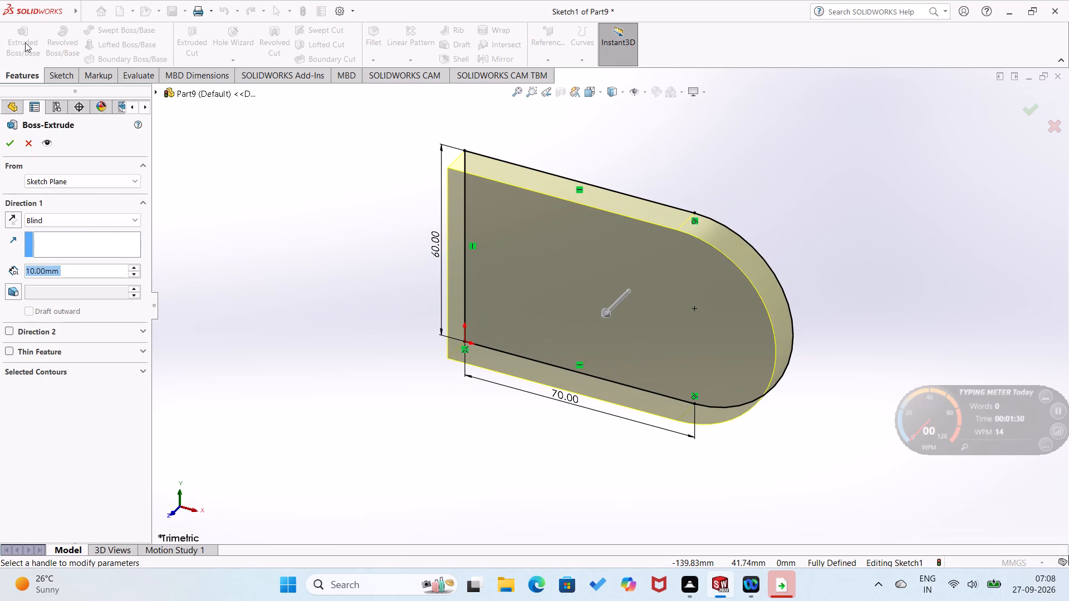
{"action": "type", "text": "15"}
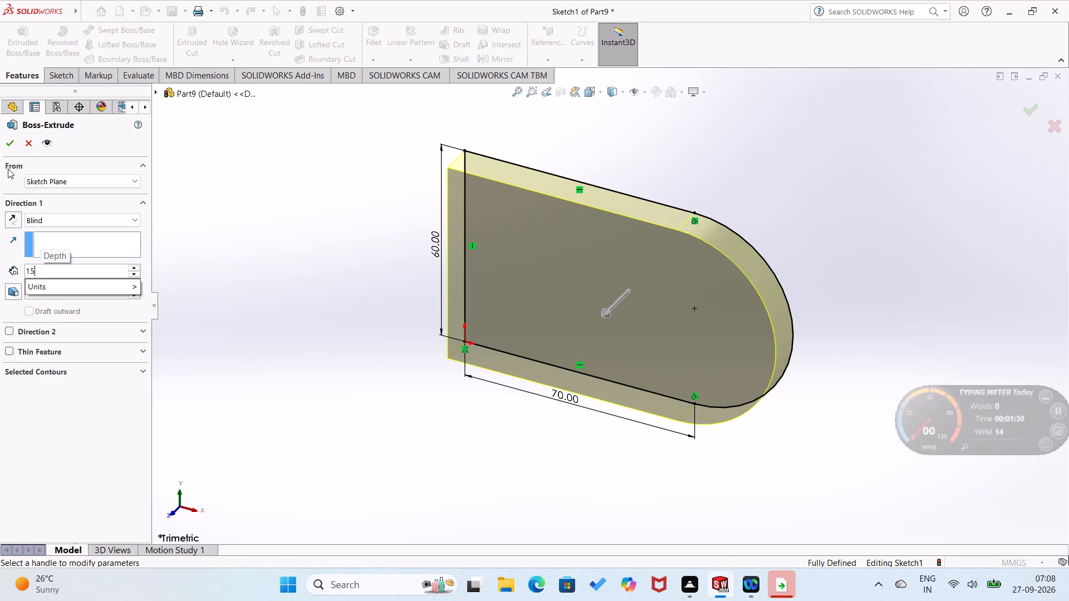
{"action": "key", "text": "Return"}
{"action": "left_click", "coordinate": [8, 144]}
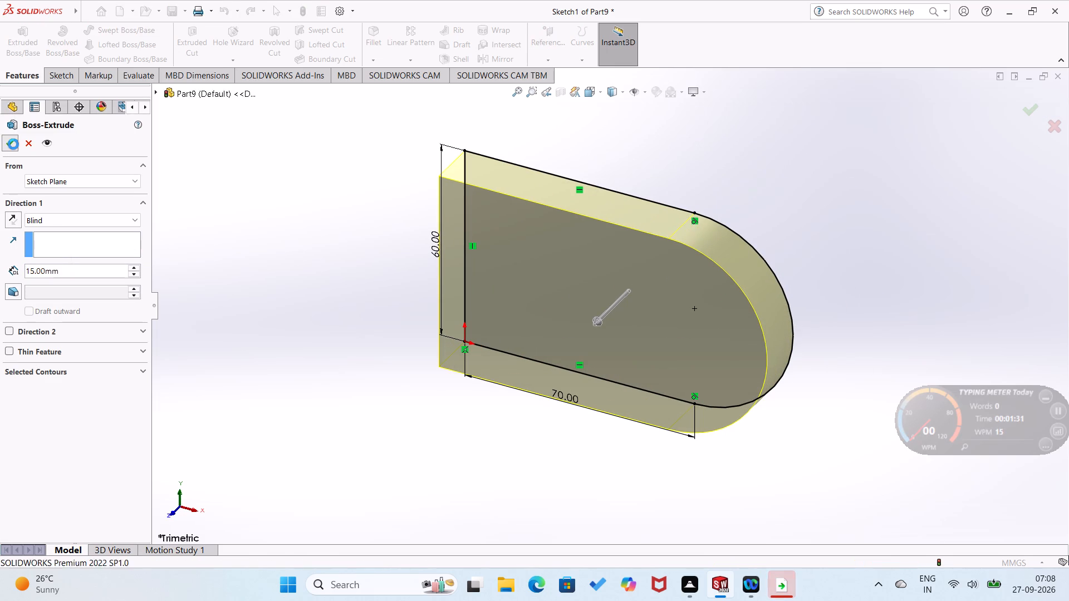
{"action": "left_click", "coordinate": [210, 265]}
Start a sketch on the plate's front face and draw a circle of about 5.7 mm radius centred on the rounded end.
{"action": "right_click", "coordinate": [489, 299]}
{"action": "left_click", "coordinate": [513, 283]}
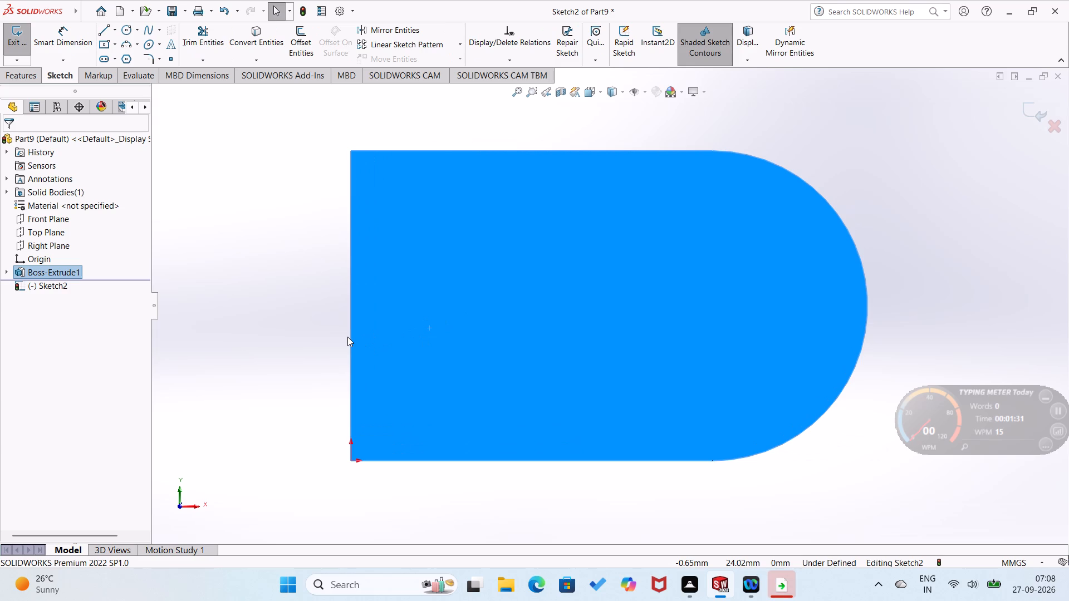
{"action": "right_click", "coordinate": [920, 211]}
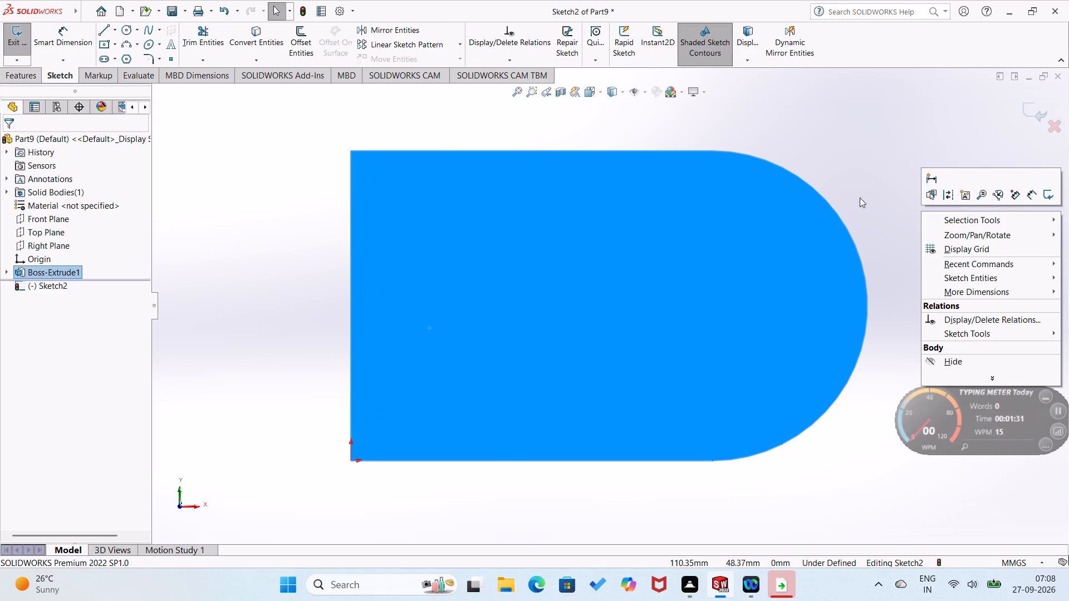
{"action": "left_click", "coordinate": [861, 184]}
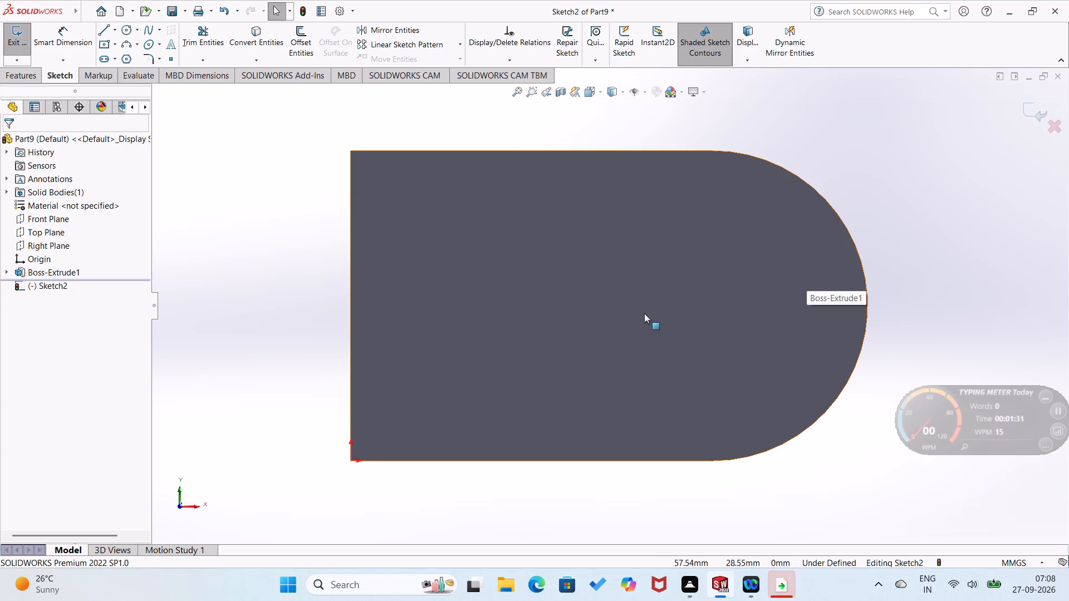
{"action": "right_click_drag", "start_coordinate": [669, 323], "coordinate": [754, 334]}
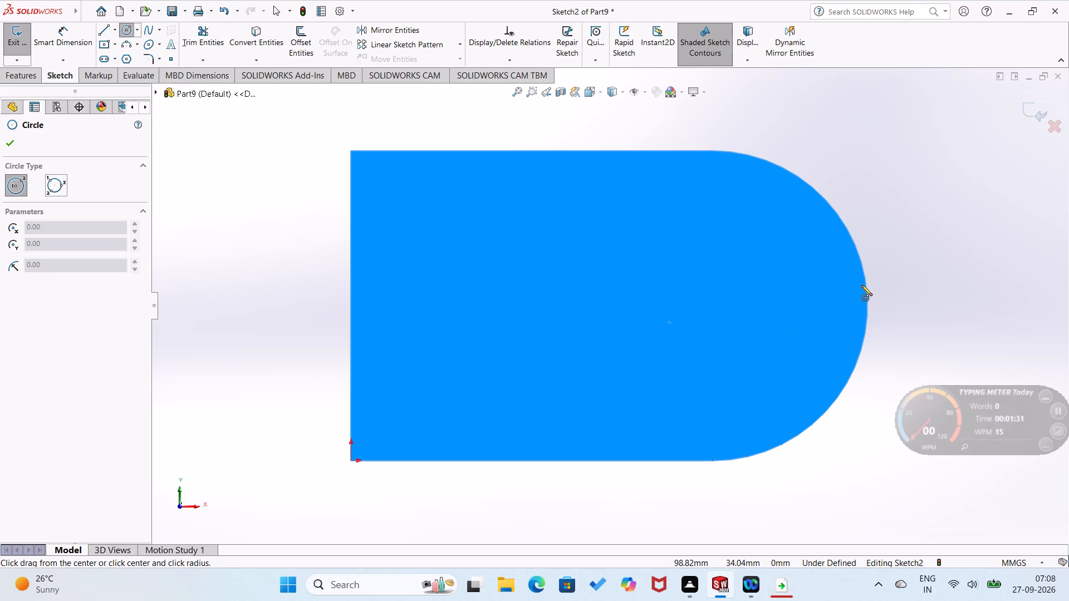
{"action": "left_click", "coordinate": [713, 304]}
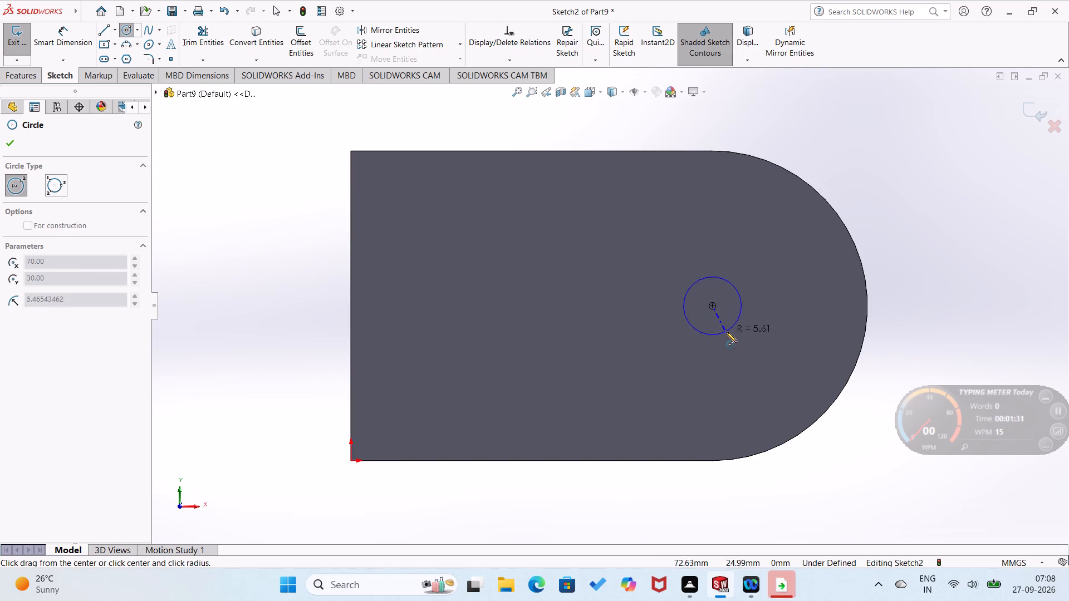
{"action": "left_click", "coordinate": [726, 332]}
Dimension the circle's diameter as 20 mm.
{"action": "right_click_drag", "start_coordinate": [742, 333], "coordinate": [775, 227]}
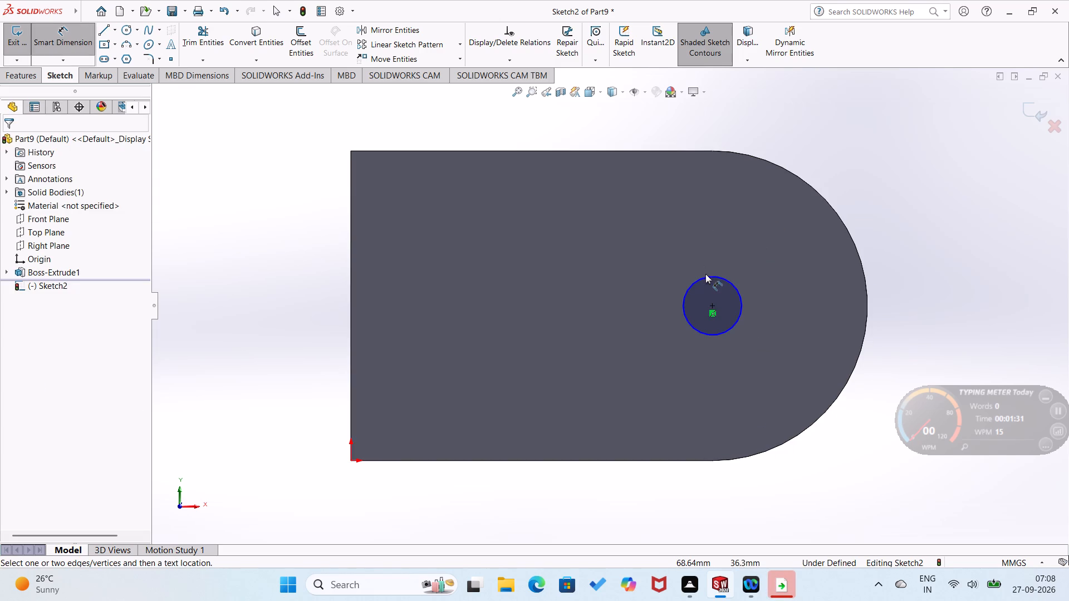
{"action": "left_click", "coordinate": [705, 278]}
{"action": "left_click", "coordinate": [687, 255]}
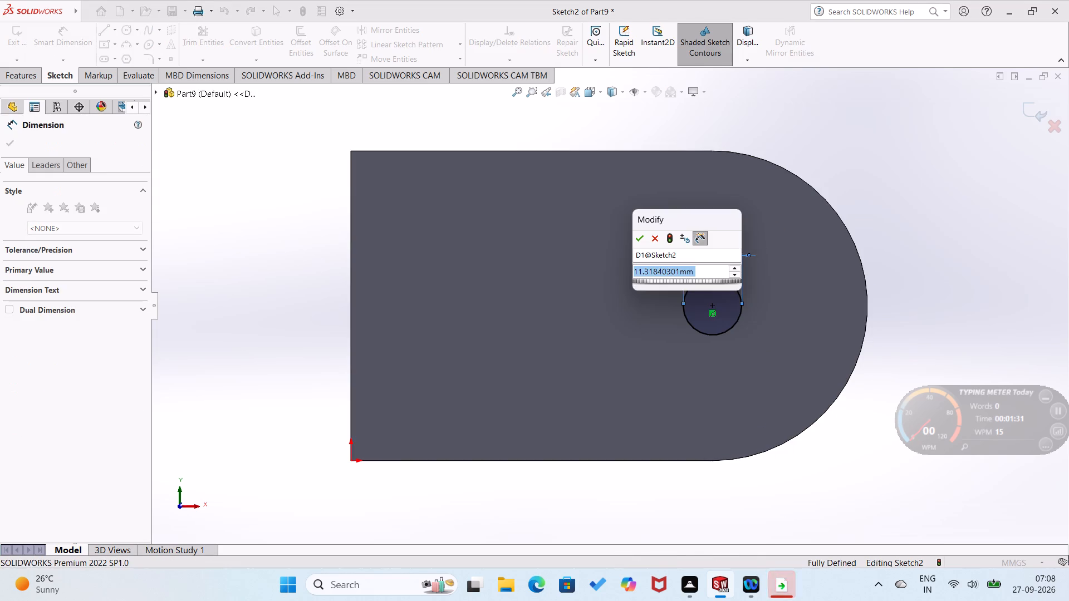
{"action": "type", "text": "20"}
{"action": "key", "text": "Return"}
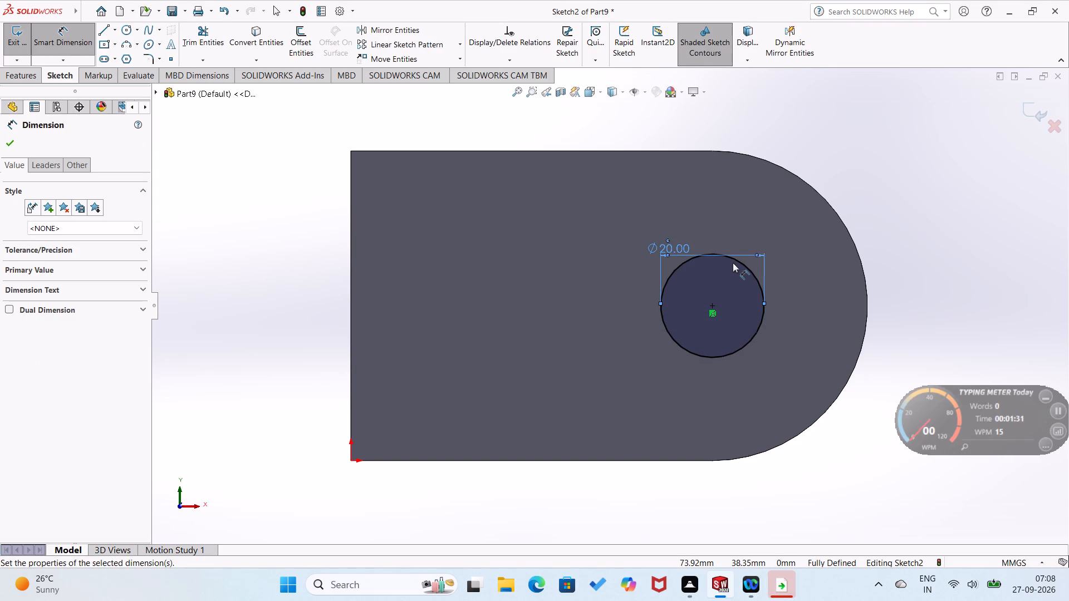
Sketch two horizontal lines, each about 28 mm long, from the circle's top and bottom points to the plate's rounded edge.
{"action": "right_click_drag", "start_coordinate": [842, 244], "coordinate": [927, 198]}
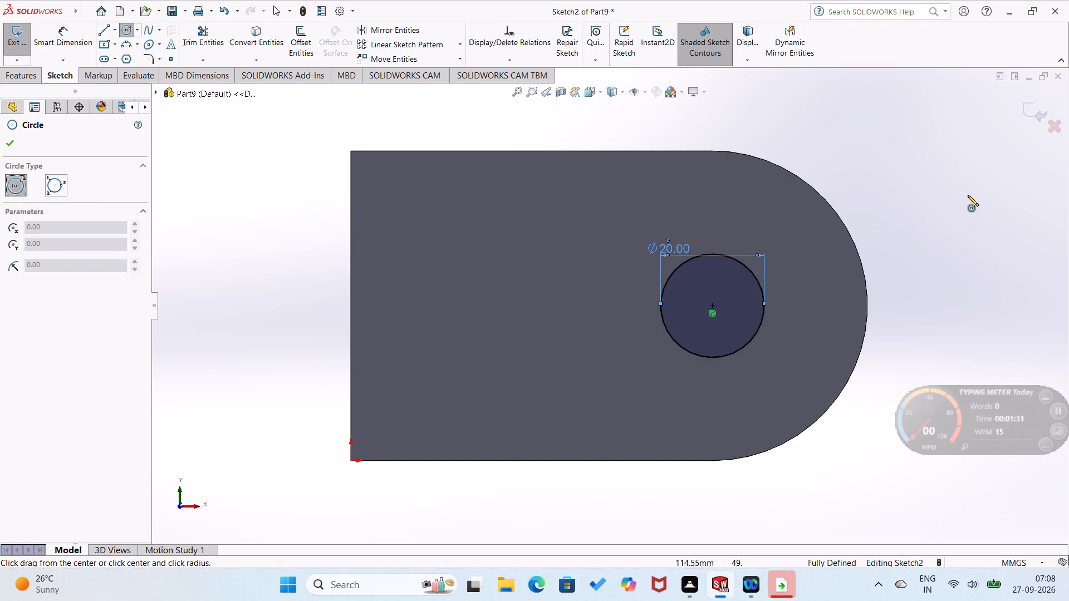
{"action": "right_click_drag", "start_coordinate": [969, 195], "coordinate": [875, 223]}
{"action": "left_click_drag", "start_coordinate": [713, 254], "coordinate": [720, 256]}
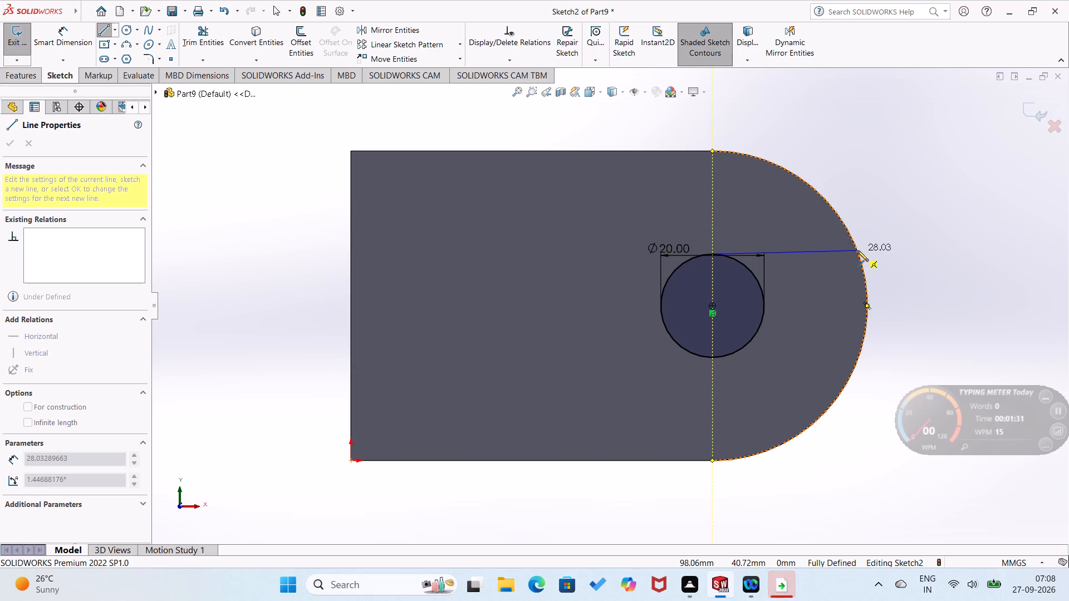
{"action": "left_click", "coordinate": [859, 253]}
{"action": "right_click_drag", "start_coordinate": [959, 279], "coordinate": [960, 168]}
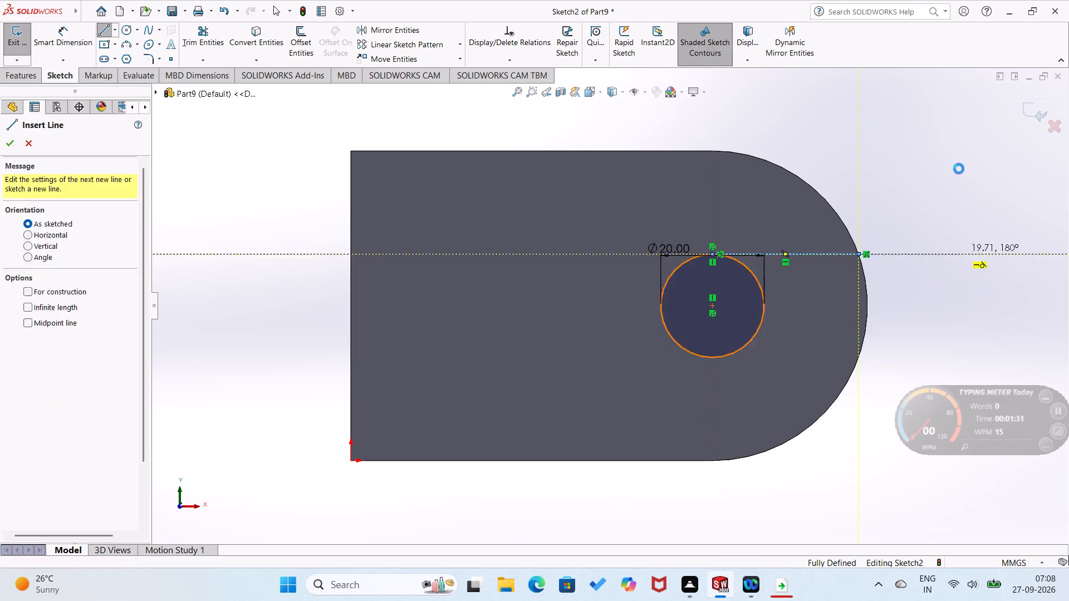
{"action": "right_click_drag", "start_coordinate": [915, 295], "coordinate": [784, 341]}
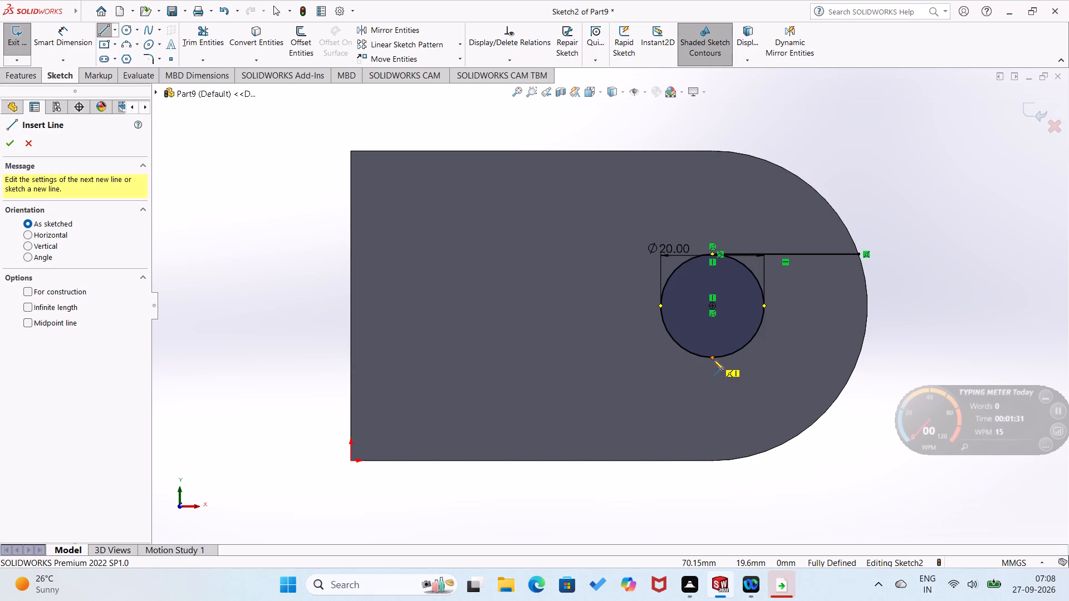
{"action": "left_click_drag", "start_coordinate": [713, 359], "coordinate": [718, 359]}
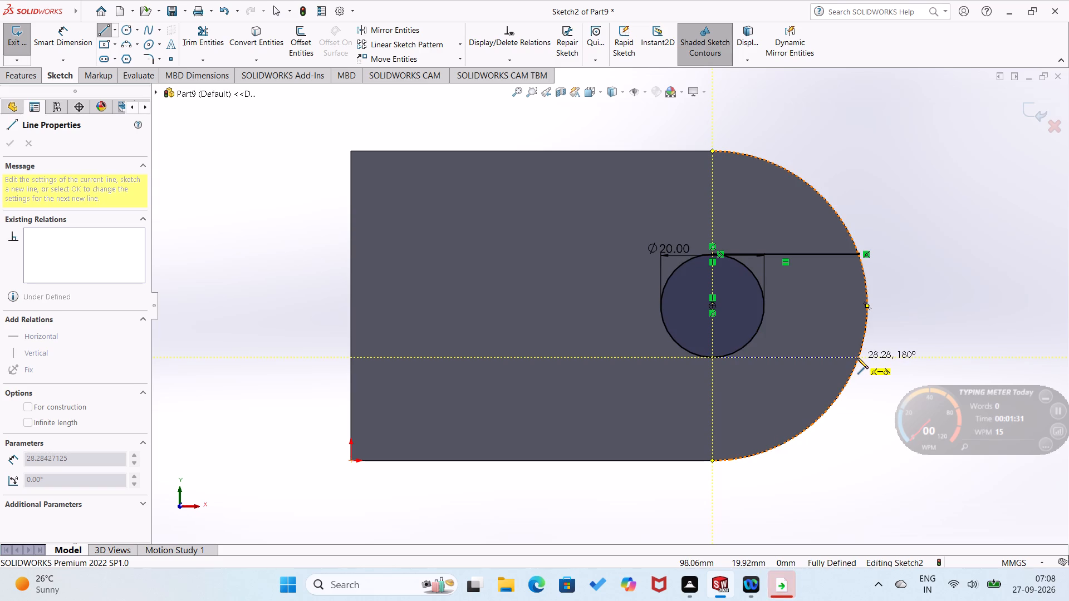
{"action": "left_click", "coordinate": [857, 358]}
{"action": "right_click_drag", "start_coordinate": [872, 371], "coordinate": [882, 290]}
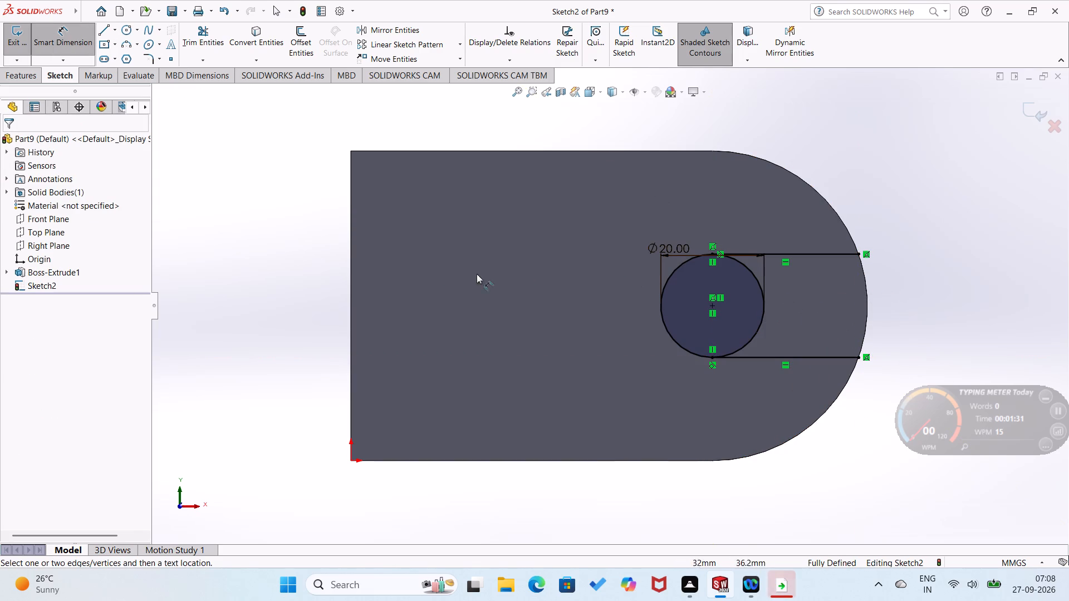
Cut the circle and the region between the two lines 15 mm deep to form an open-ended slot.
{"action": "left_click", "coordinate": [31, 75]}
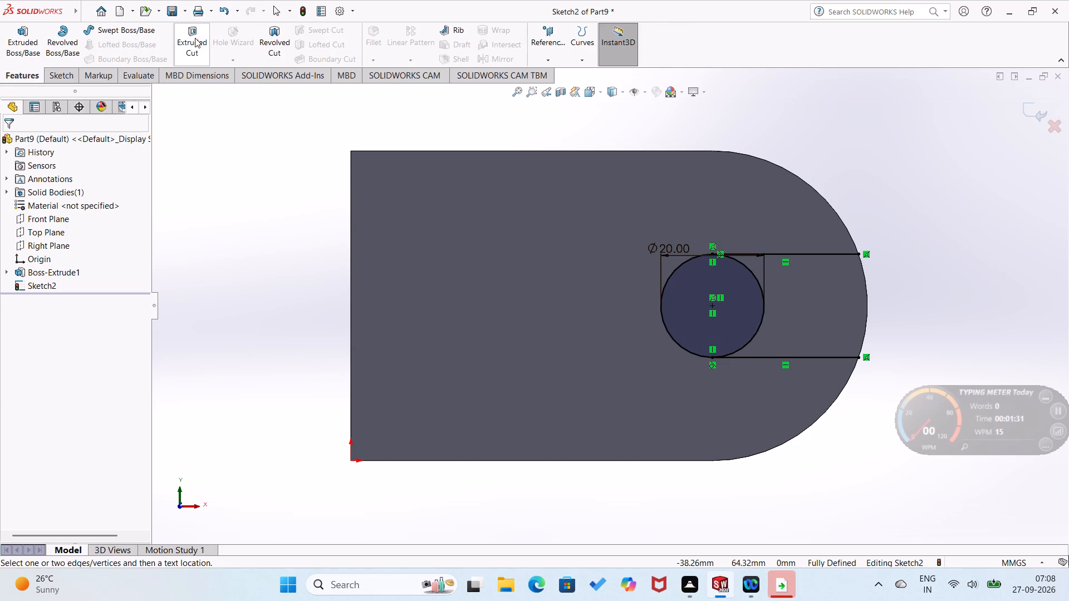
{"action": "left_click", "coordinate": [196, 38]}
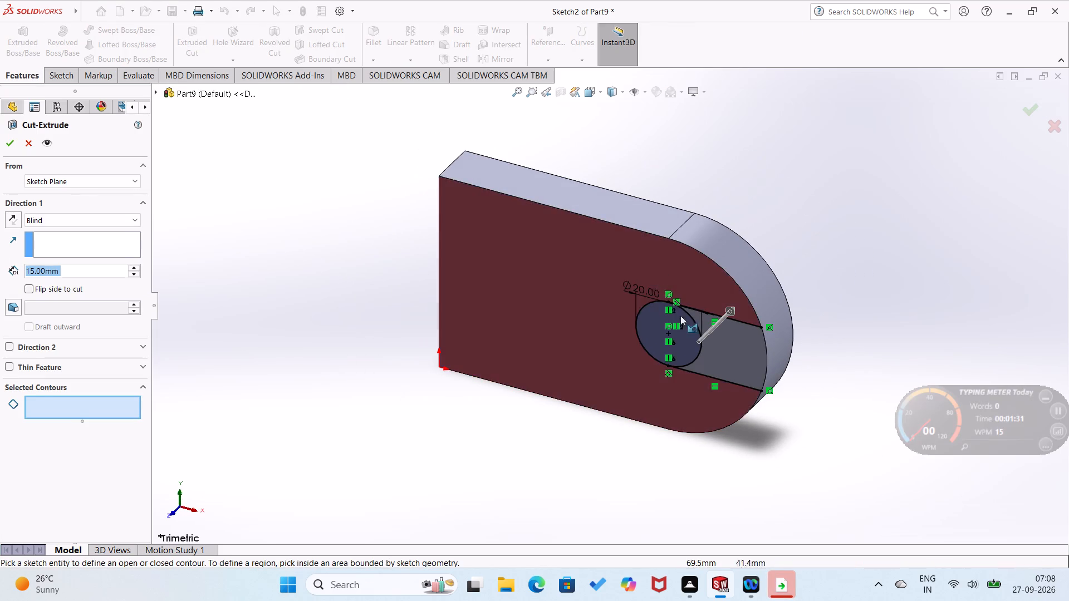
{"action": "left_click", "coordinate": [684, 330]}
{"action": "left_click", "coordinate": [709, 351]}
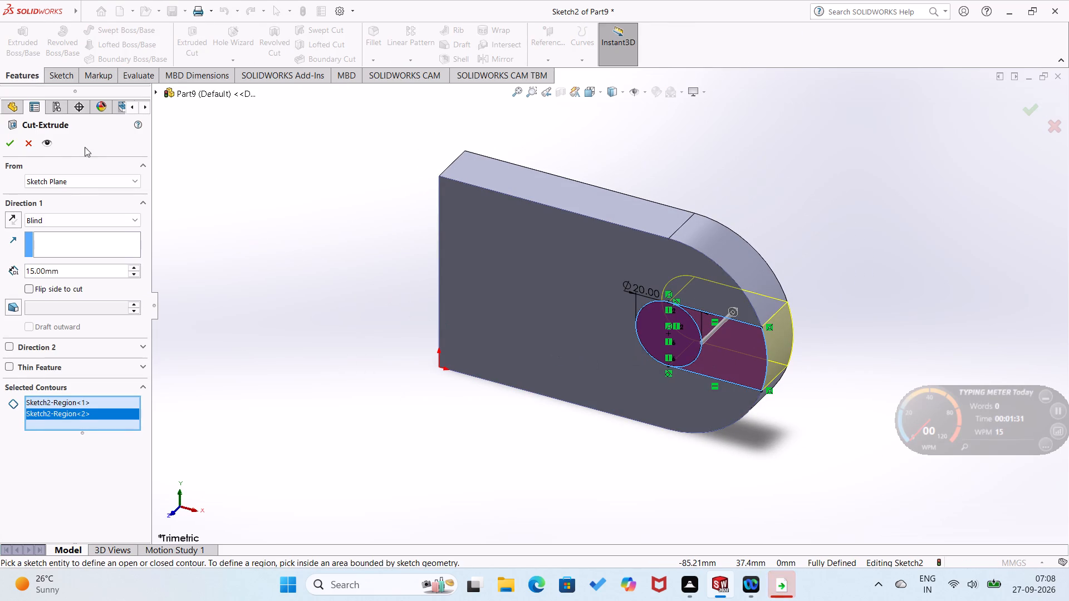
{"action": "left_click", "coordinate": [11, 142]}
{"action": "left_click", "coordinate": [249, 293]}
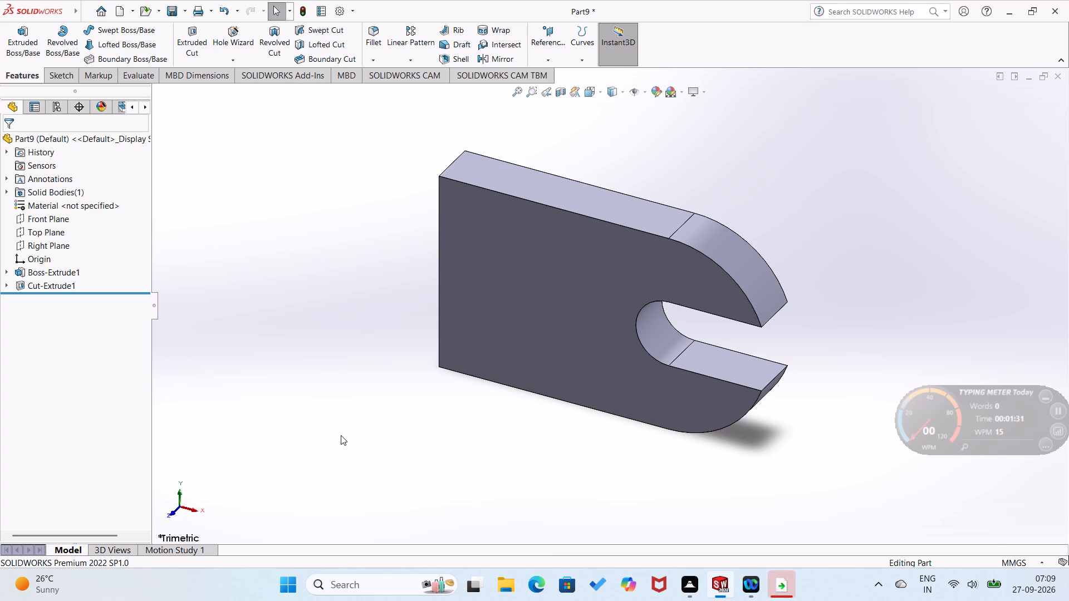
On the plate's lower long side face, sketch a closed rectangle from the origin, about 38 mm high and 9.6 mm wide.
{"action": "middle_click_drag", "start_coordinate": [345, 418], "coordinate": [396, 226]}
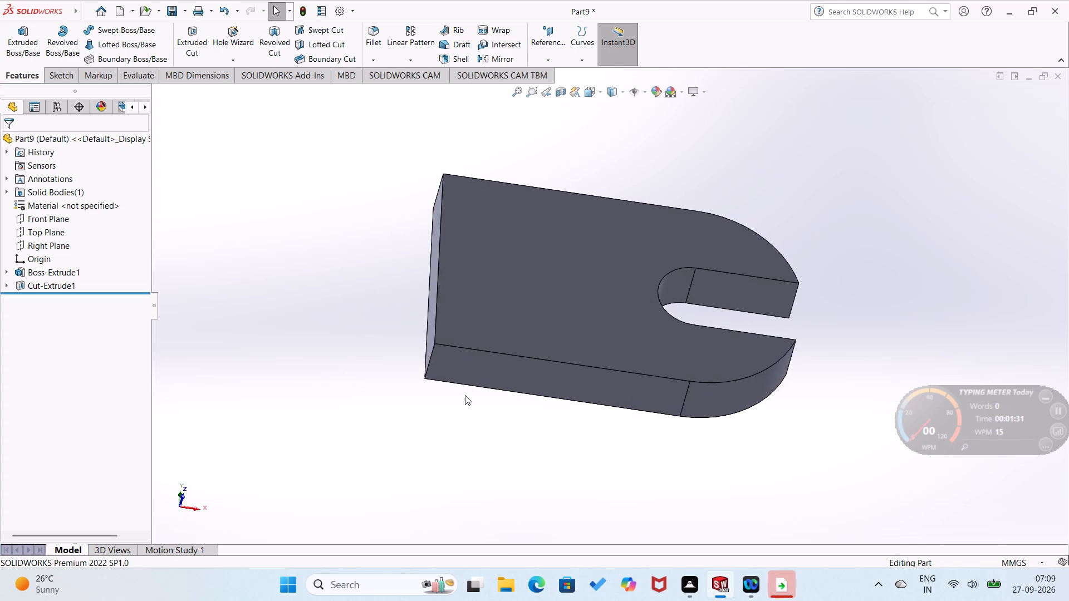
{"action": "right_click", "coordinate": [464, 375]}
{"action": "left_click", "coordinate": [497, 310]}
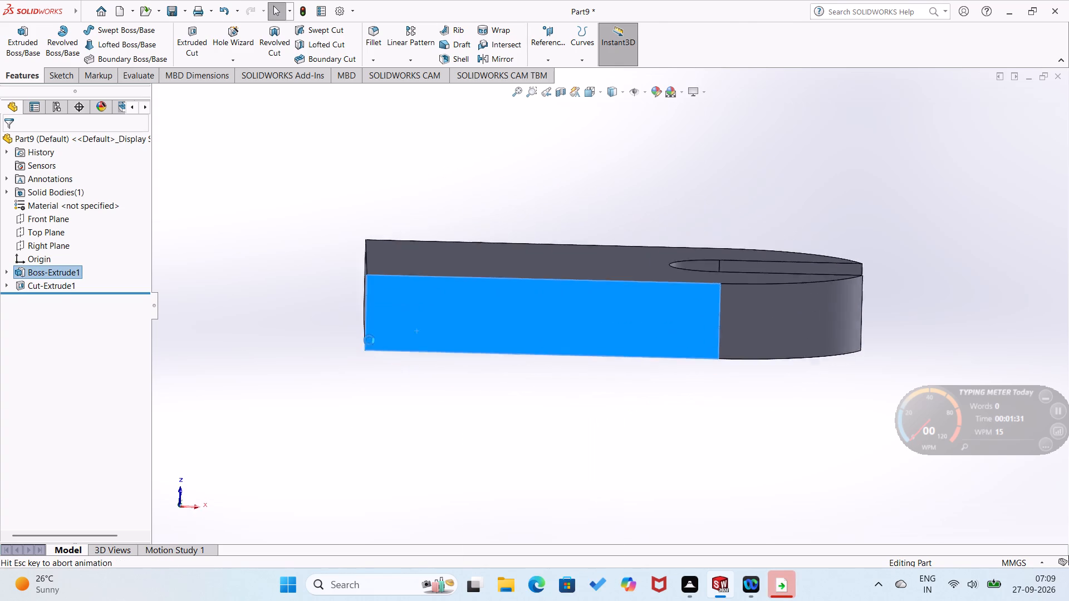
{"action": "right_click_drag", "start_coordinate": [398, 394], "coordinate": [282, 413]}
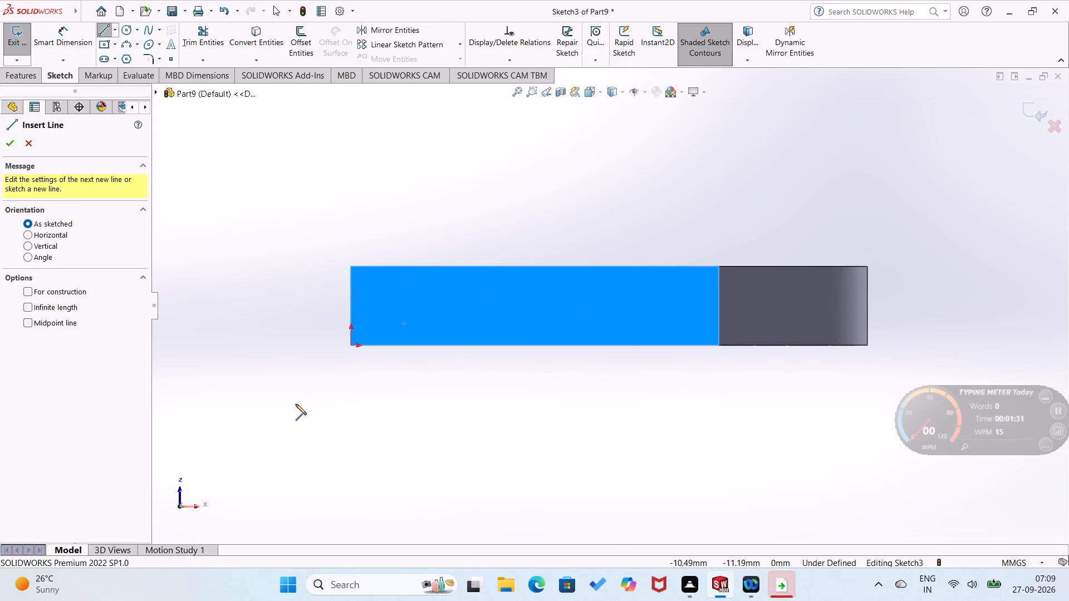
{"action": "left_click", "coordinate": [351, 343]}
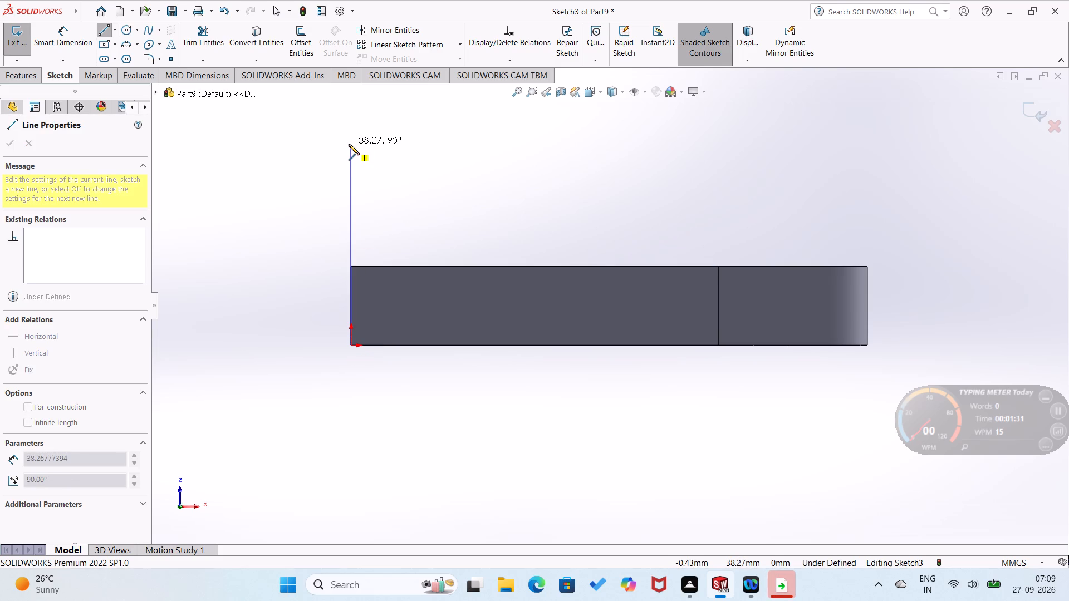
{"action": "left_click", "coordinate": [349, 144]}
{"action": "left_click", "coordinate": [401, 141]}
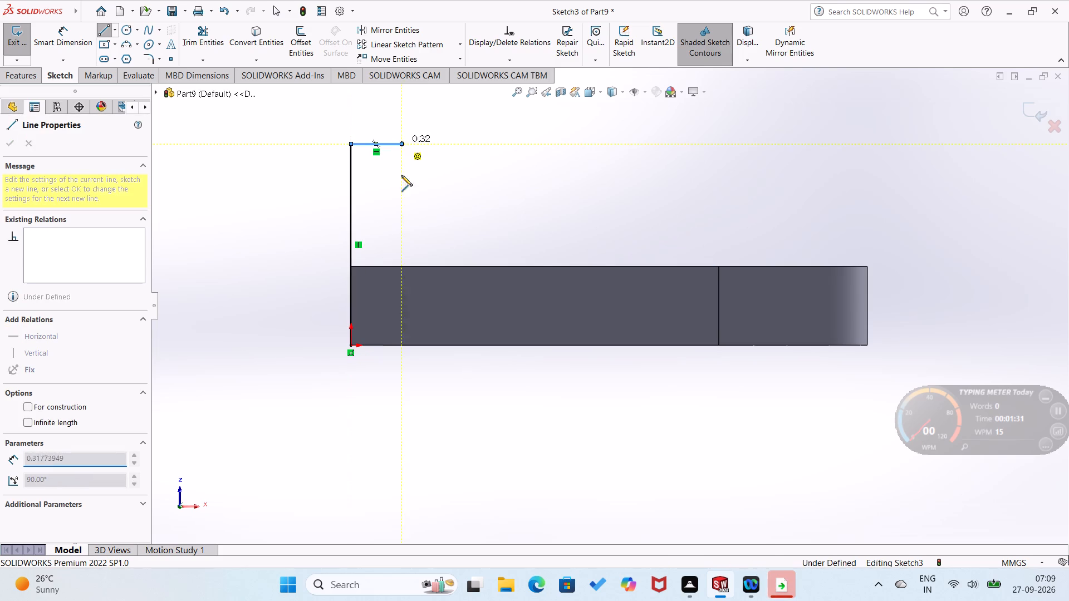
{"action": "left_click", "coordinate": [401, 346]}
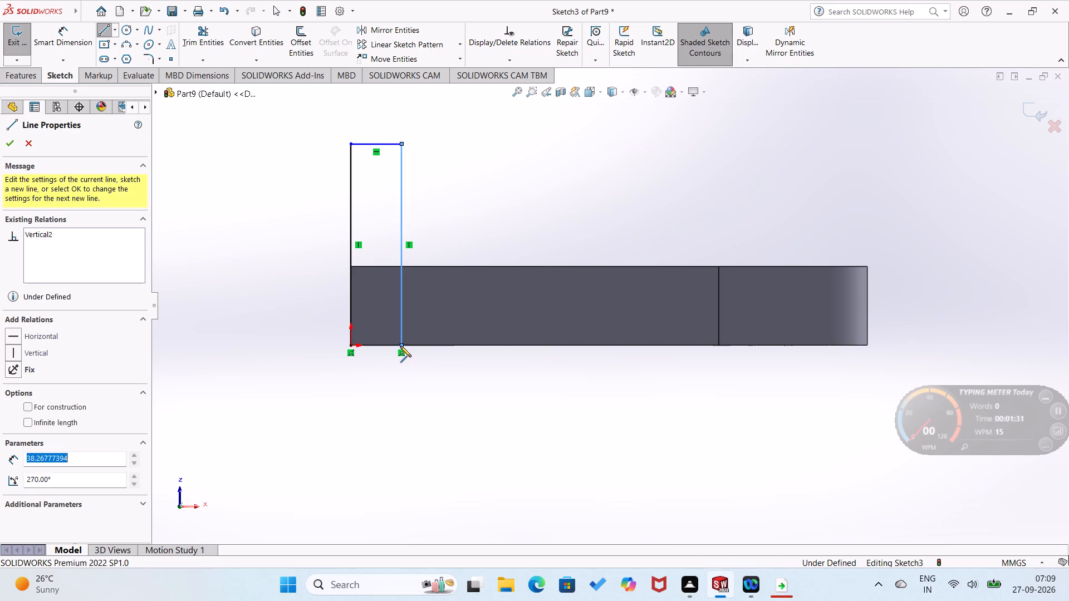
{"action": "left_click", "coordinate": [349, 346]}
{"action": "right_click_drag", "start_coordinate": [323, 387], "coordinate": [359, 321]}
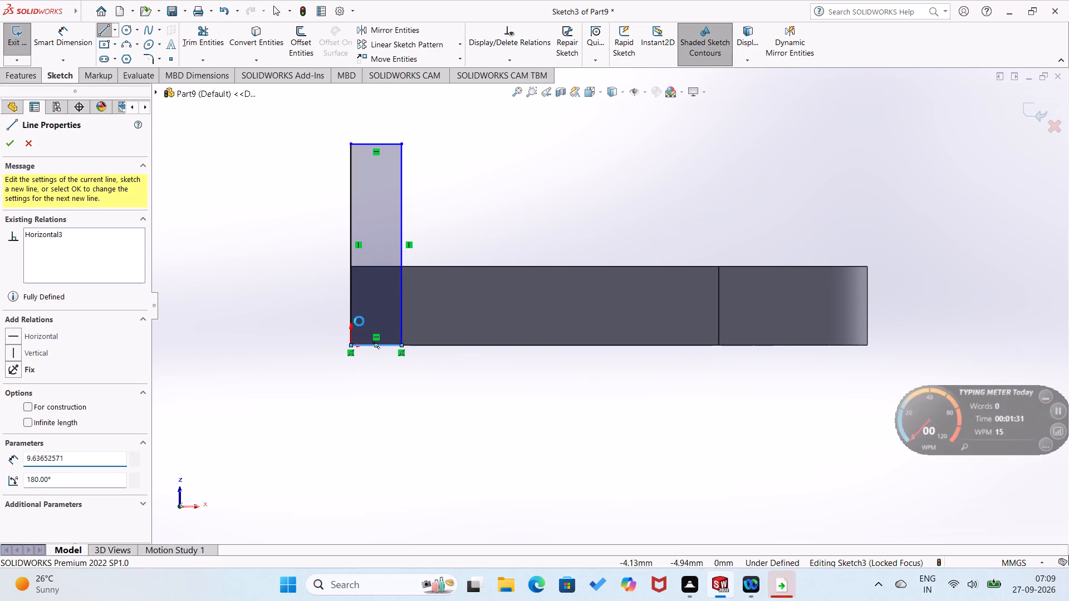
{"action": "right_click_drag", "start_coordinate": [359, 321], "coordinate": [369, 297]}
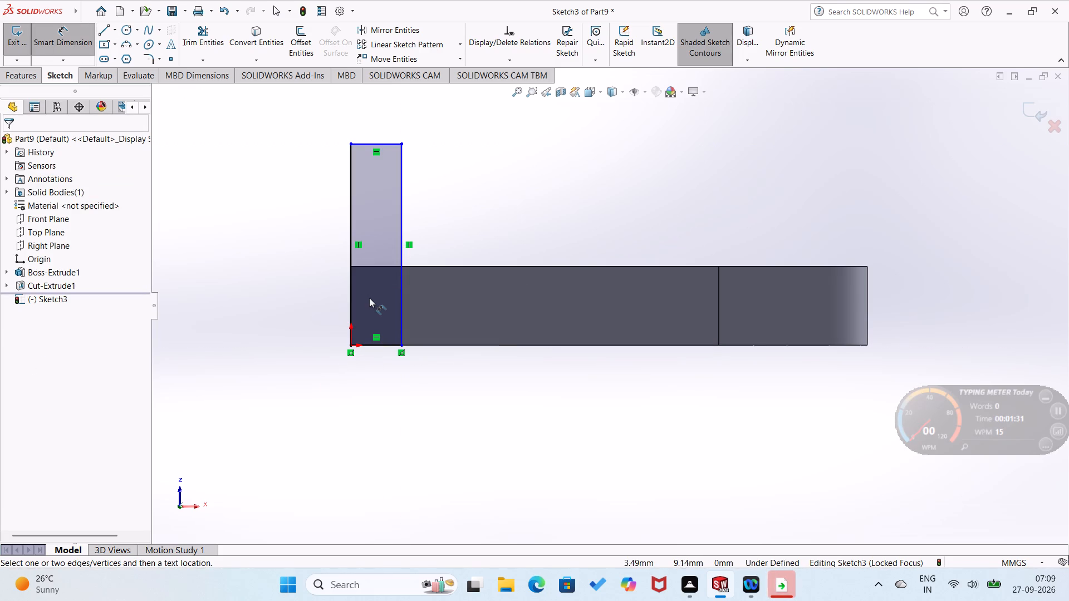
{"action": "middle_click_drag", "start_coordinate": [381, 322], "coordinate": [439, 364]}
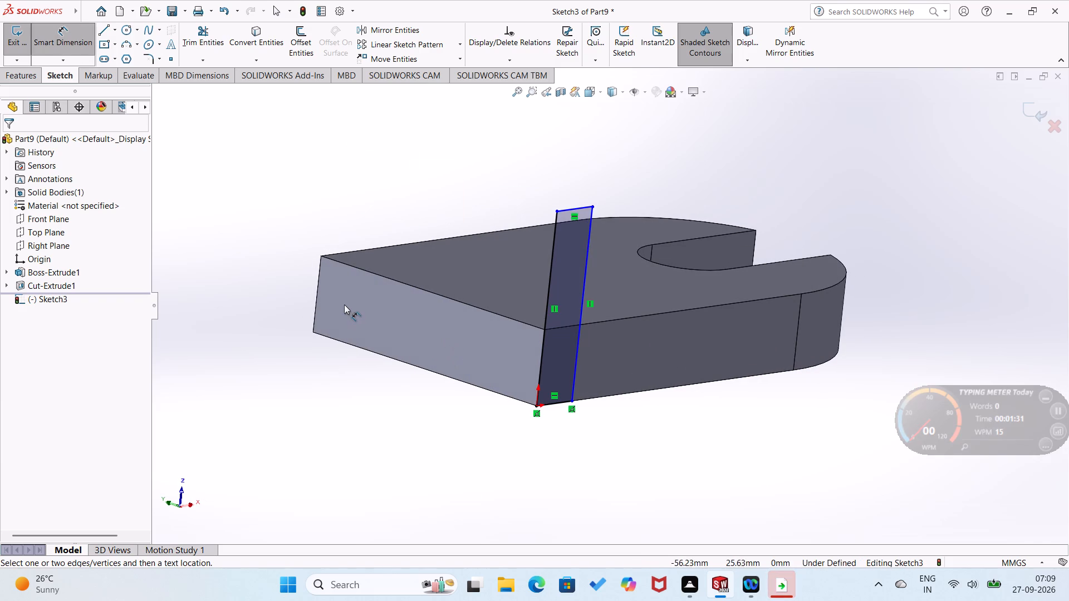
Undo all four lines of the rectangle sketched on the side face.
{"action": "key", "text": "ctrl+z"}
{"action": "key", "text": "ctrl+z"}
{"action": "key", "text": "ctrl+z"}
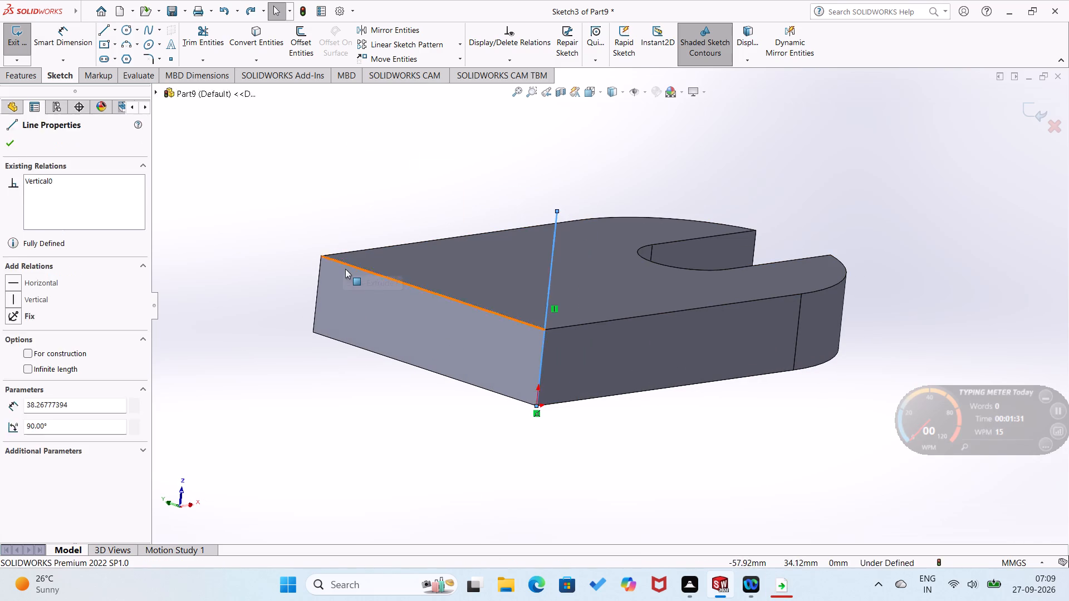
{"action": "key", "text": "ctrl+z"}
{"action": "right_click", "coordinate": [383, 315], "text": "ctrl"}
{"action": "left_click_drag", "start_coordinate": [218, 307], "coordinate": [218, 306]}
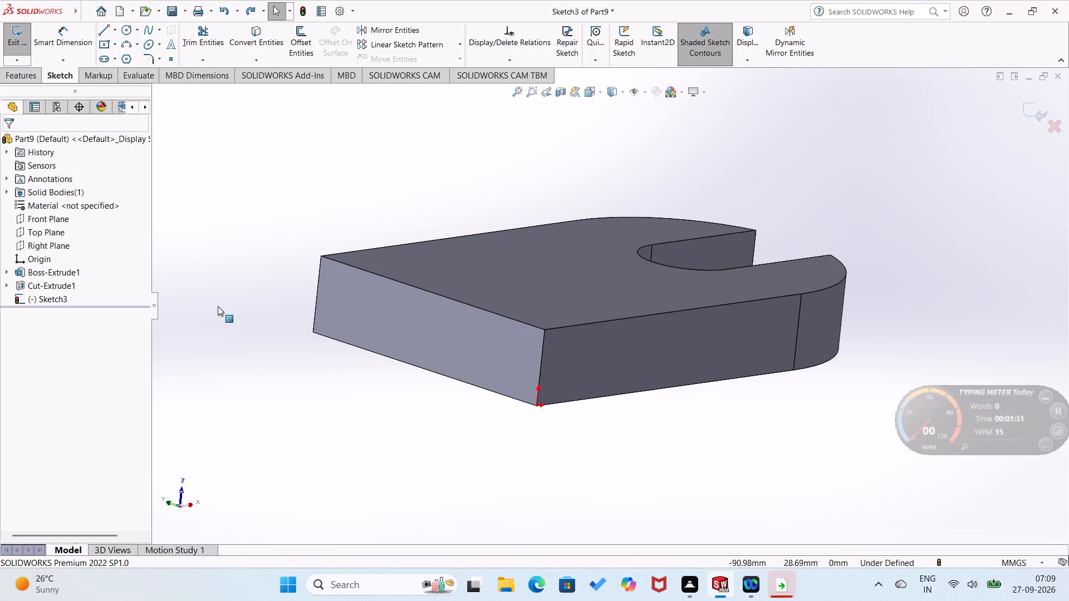
Leave the empty sketch and, on the plate's flat end face, sketch a closed rectangle about 44 mm wide and 60 mm high from the origin.
{"action": "left_click_drag", "start_coordinate": [218, 306], "coordinate": [210, 292]}
{"action": "left_click", "coordinate": [21, 51]}
{"action": "right_click", "coordinate": [367, 299]}
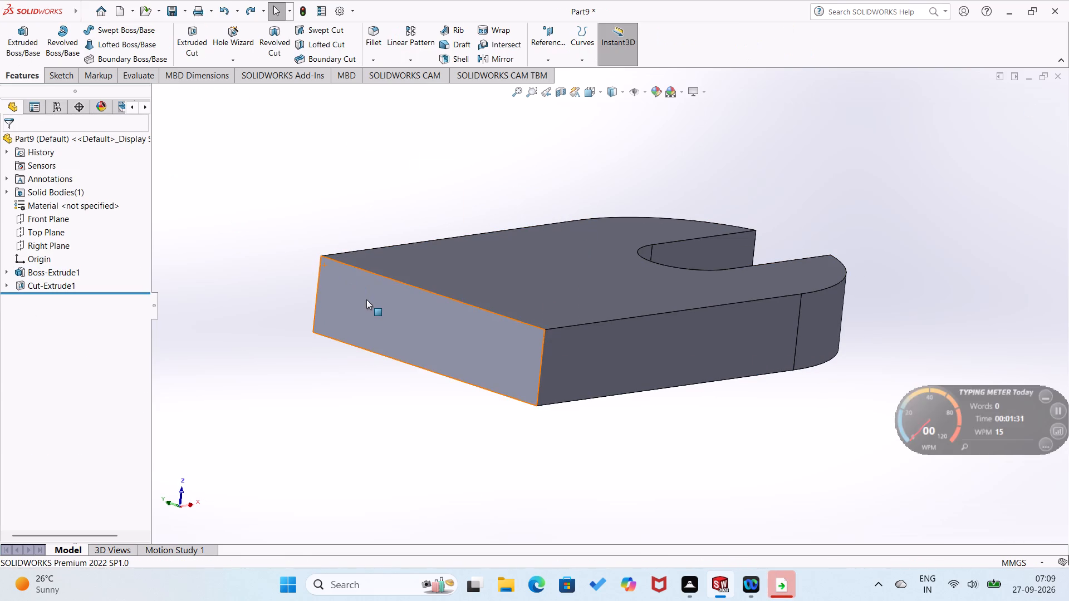
{"action": "left_click", "coordinate": [390, 284]}
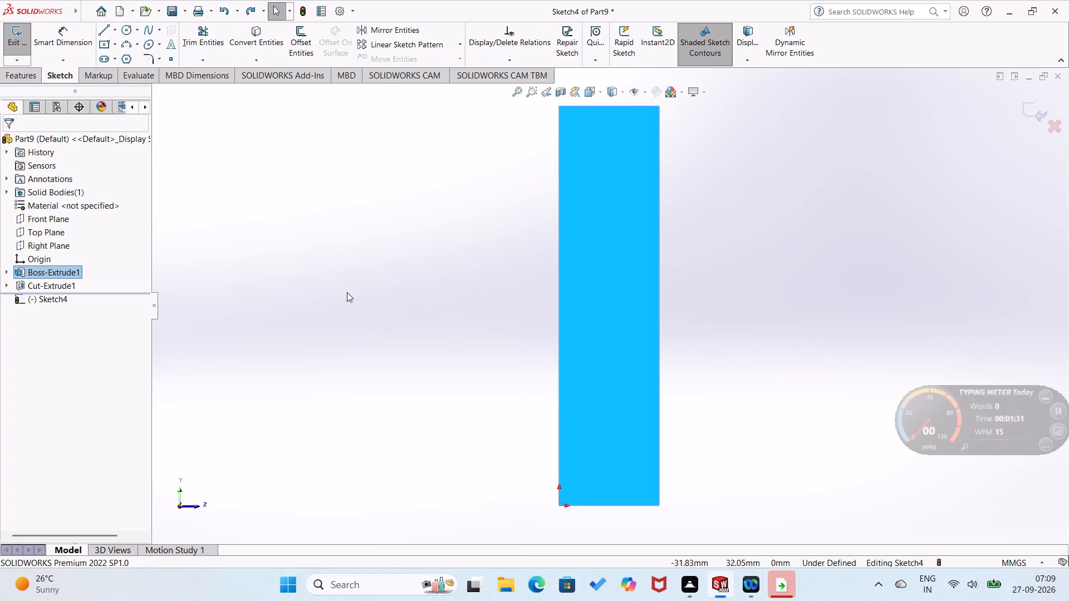
{"action": "right_click_drag", "start_coordinate": [359, 292], "coordinate": [225, 343]}
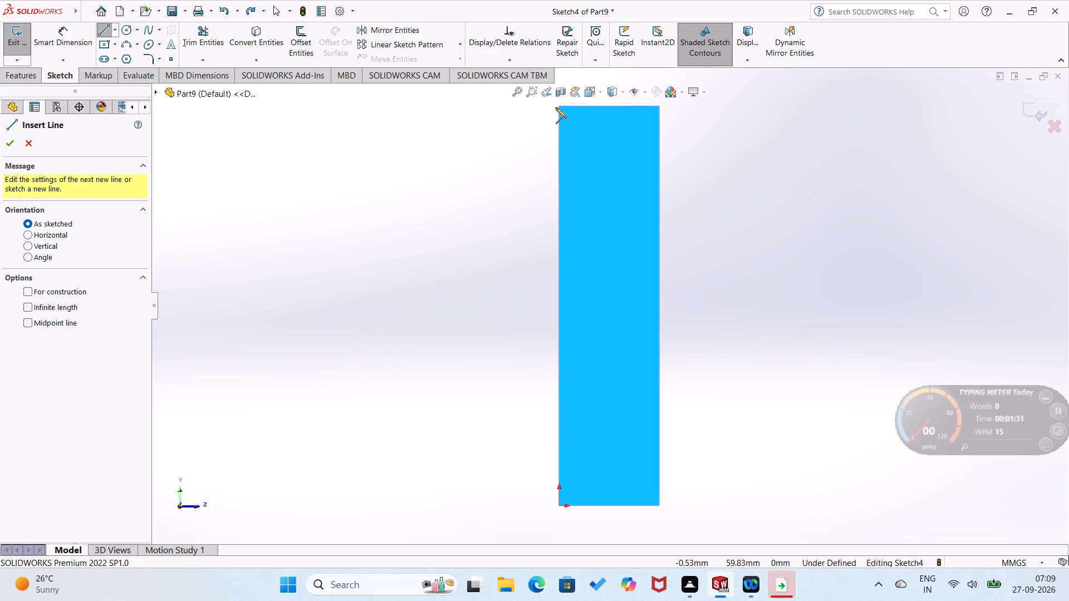
{"action": "left_click_drag", "start_coordinate": [559, 107], "coordinate": [564, 108]}
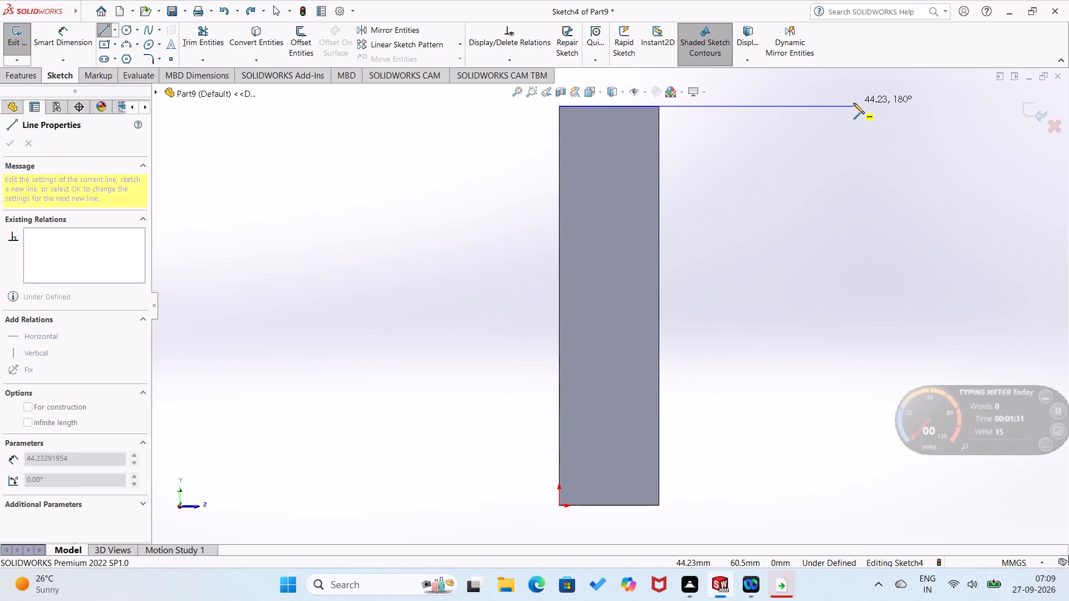
{"action": "left_click", "coordinate": [854, 103]}
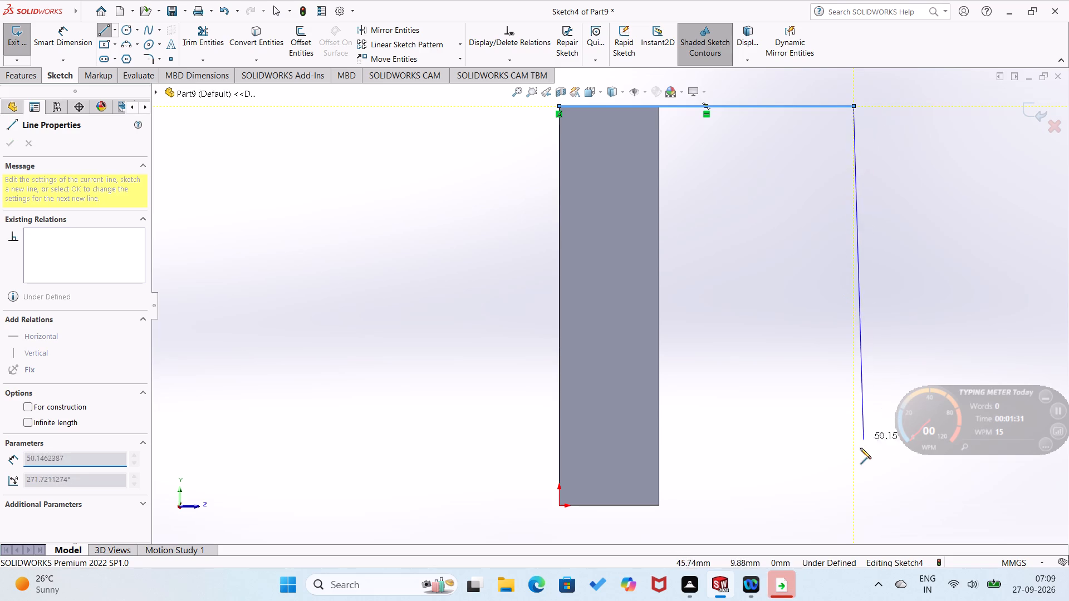
{"action": "left_click", "coordinate": [852, 504]}
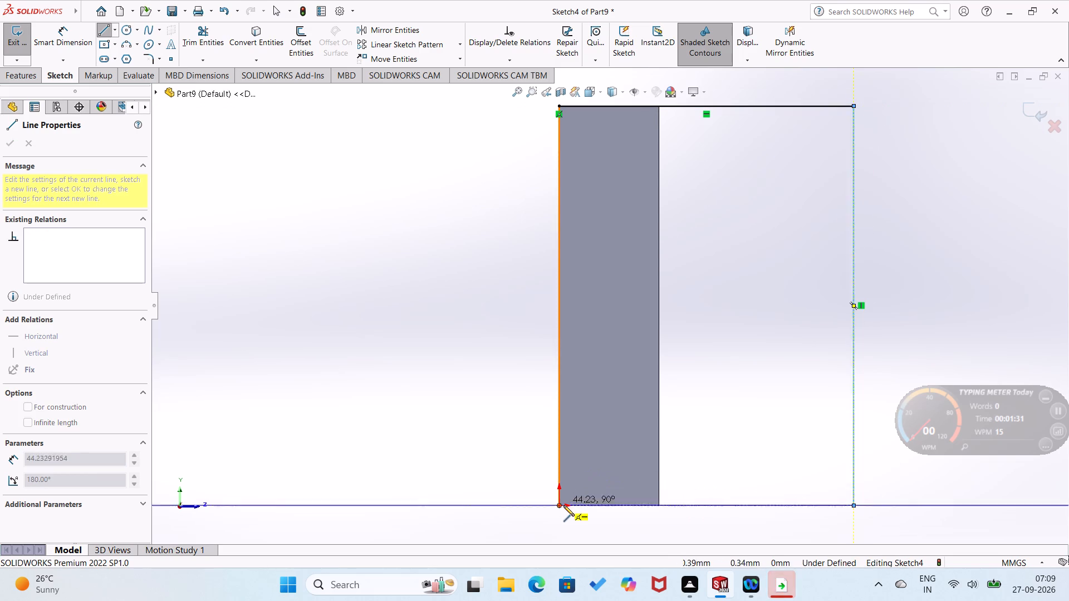
{"action": "left_click", "coordinate": [560, 505]}
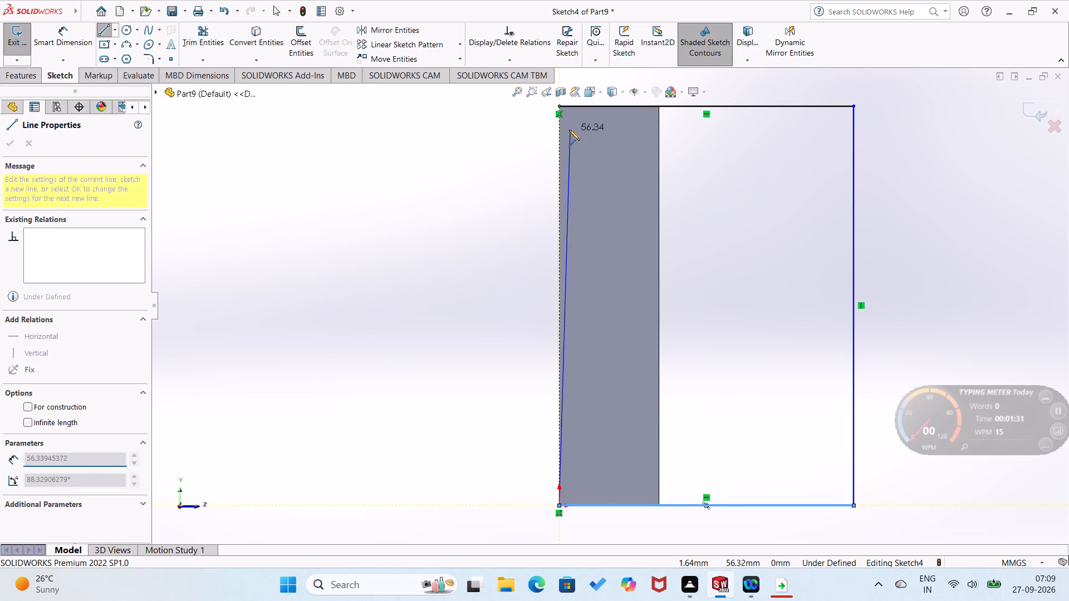
{"action": "left_click", "coordinate": [557, 105]}
Dimension the rectangle's bottom line to 78 mm.
{"action": "right_click_drag", "start_coordinate": [491, 302], "coordinate": [532, 206]}
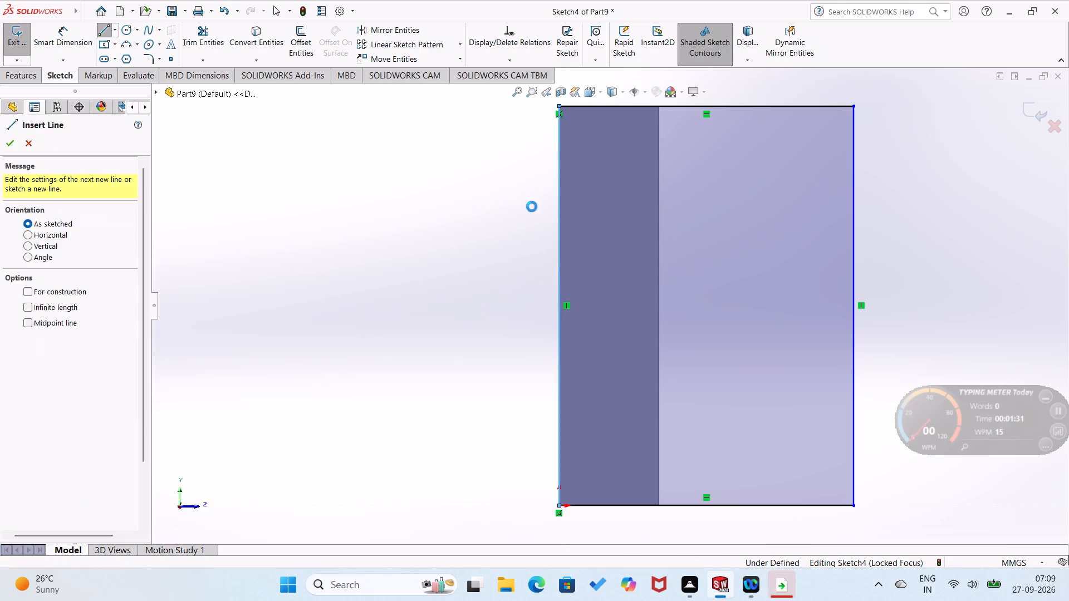
{"action": "right_click_drag", "start_coordinate": [532, 206], "coordinate": [531, 208]}
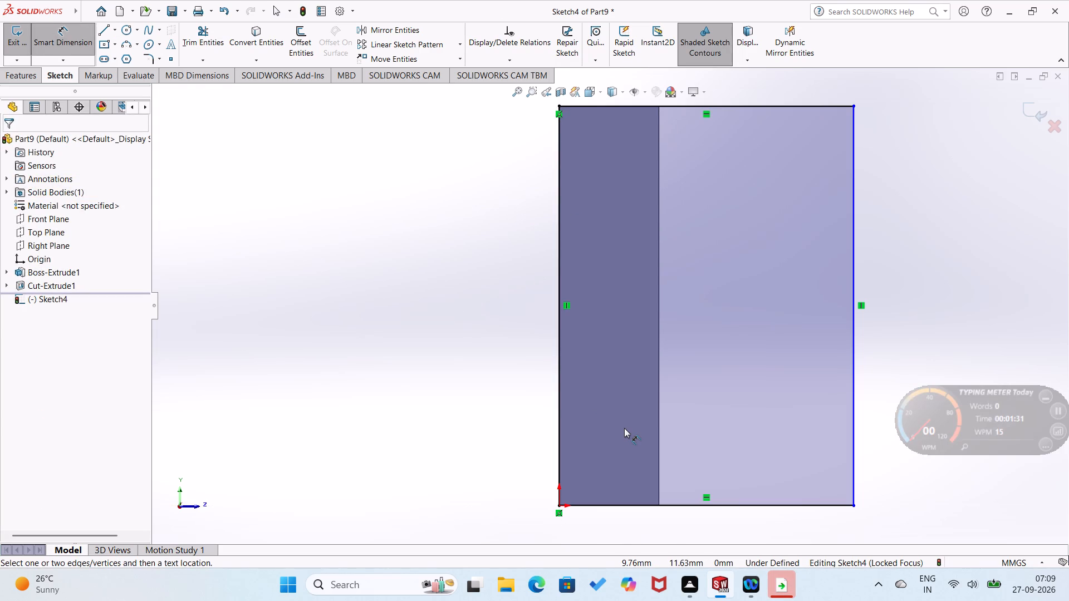
{"action": "scroll", "coordinate": [624, 428], "scroll_direction": "up", "scroll_amount": 1}
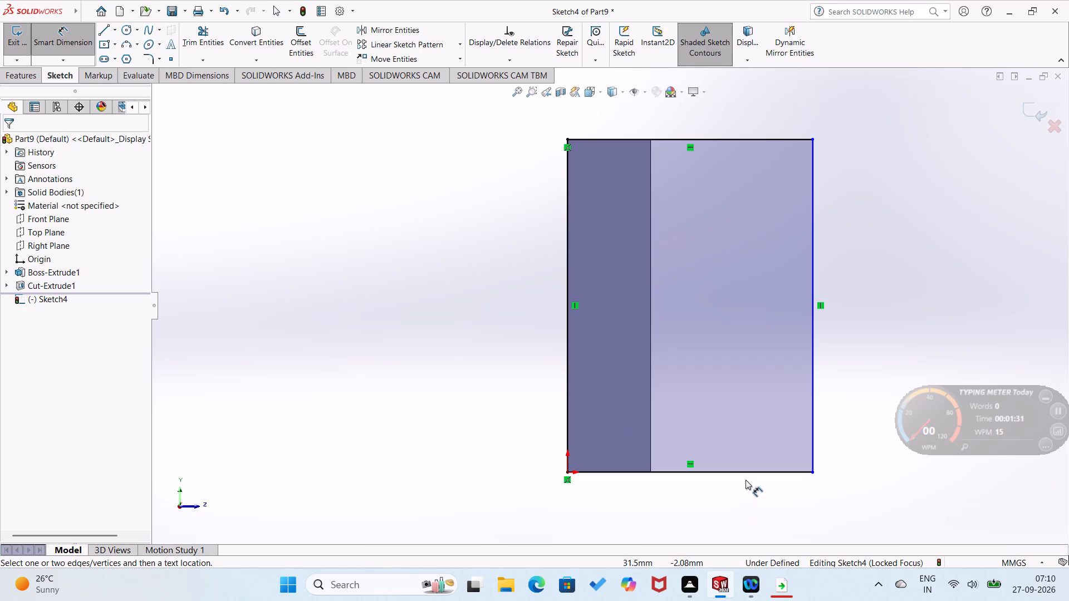
{"action": "left_click_drag", "start_coordinate": [749, 473], "coordinate": [749, 481]}
{"action": "left_click", "coordinate": [747, 495]}
{"action": "type", "text": "78"}
{"action": "key", "text": "Return"}
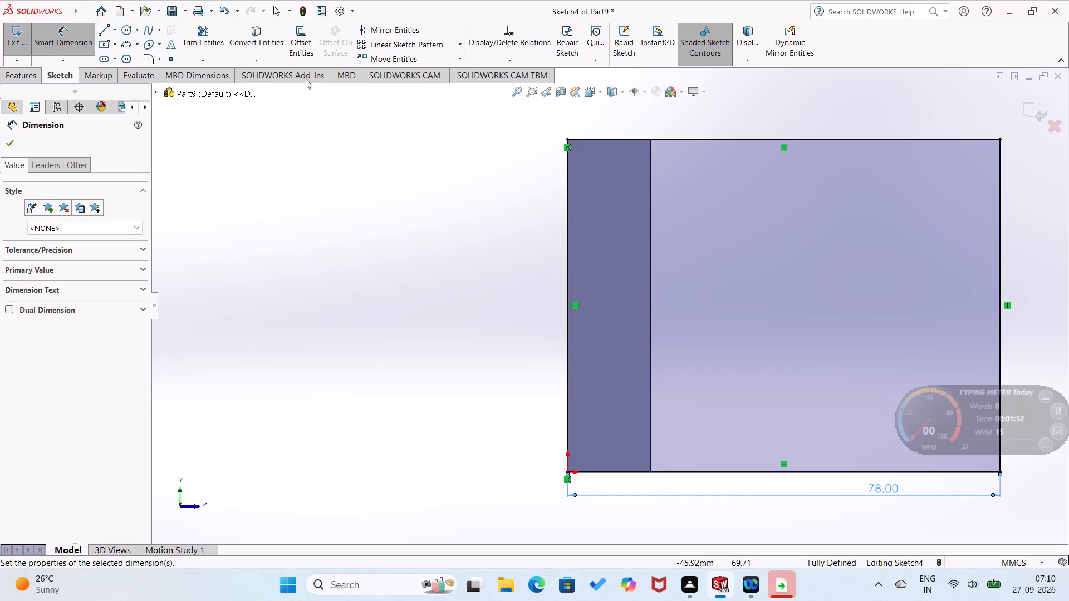
Extrude the rectangle 15 mm with the direction reversed towards the slotted plate, merging it into an upright wall.
{"action": "left_click", "coordinate": [33, 71]}
{"action": "left_click", "coordinate": [24, 45]}
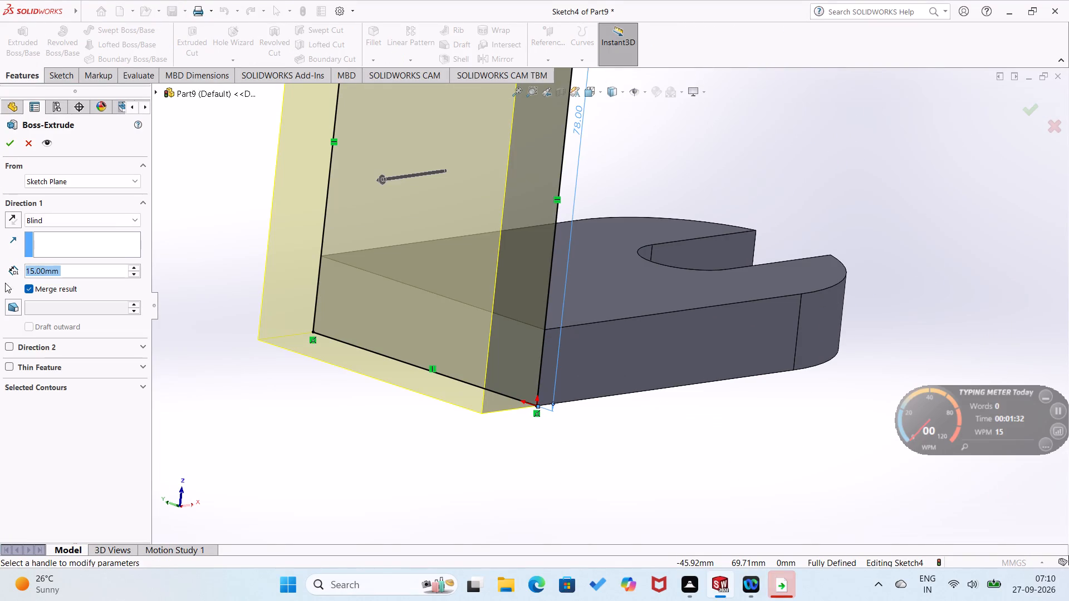
{"action": "left_click", "coordinate": [12, 214]}
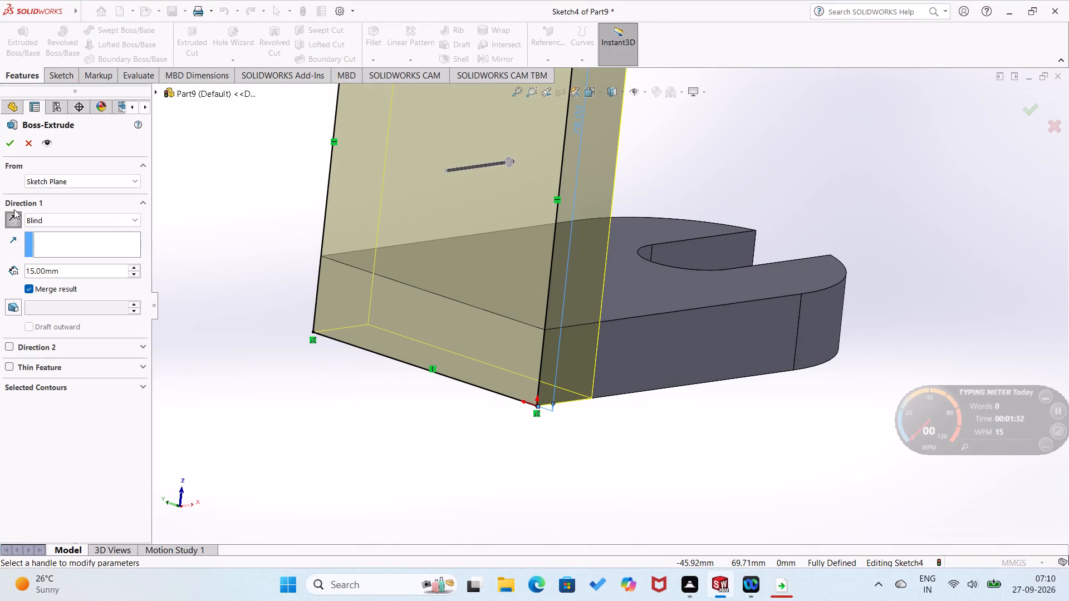
{"action": "left_click", "coordinate": [9, 142]}
{"action": "left_click", "coordinate": [259, 309]}
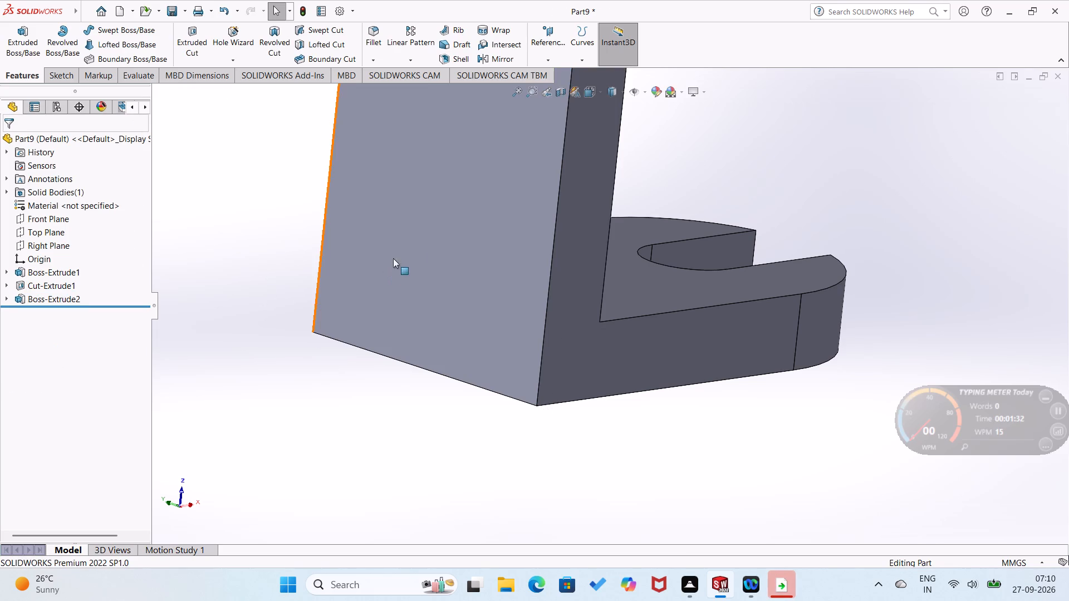
On the upright wall's outer face, sketch a 39 mm radius circle centred on the upper long edge's midpoint and passing through its corner.
{"action": "right_click", "coordinate": [413, 243]}
{"action": "left_click", "coordinate": [447, 228]}
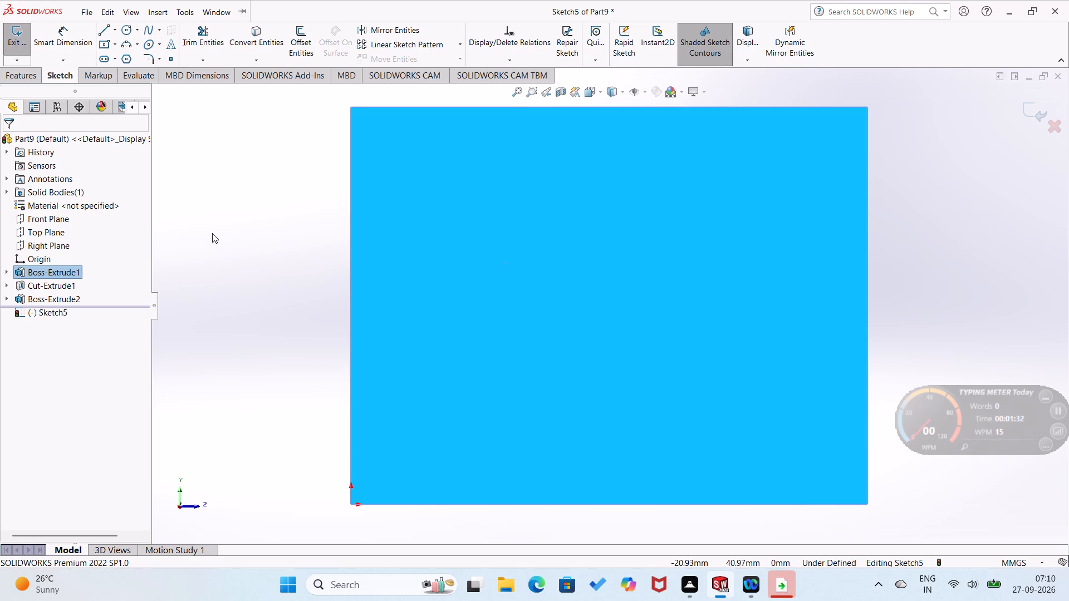
{"action": "right_click_drag", "start_coordinate": [217, 259], "coordinate": [308, 193]}
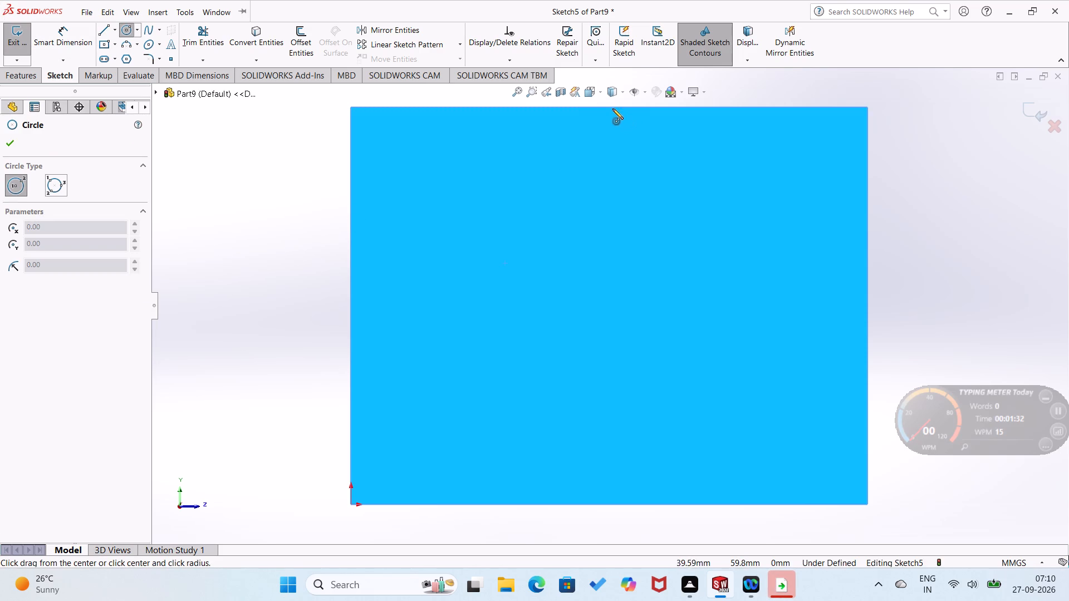
{"action": "left_click", "coordinate": [610, 107]}
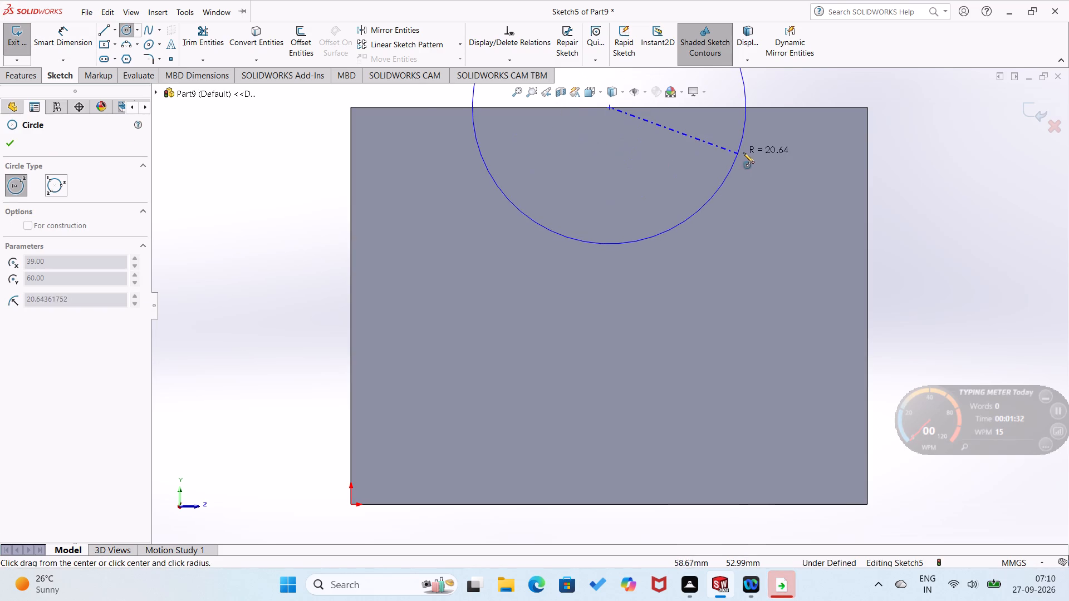
{"action": "left_click", "coordinate": [866, 106]}
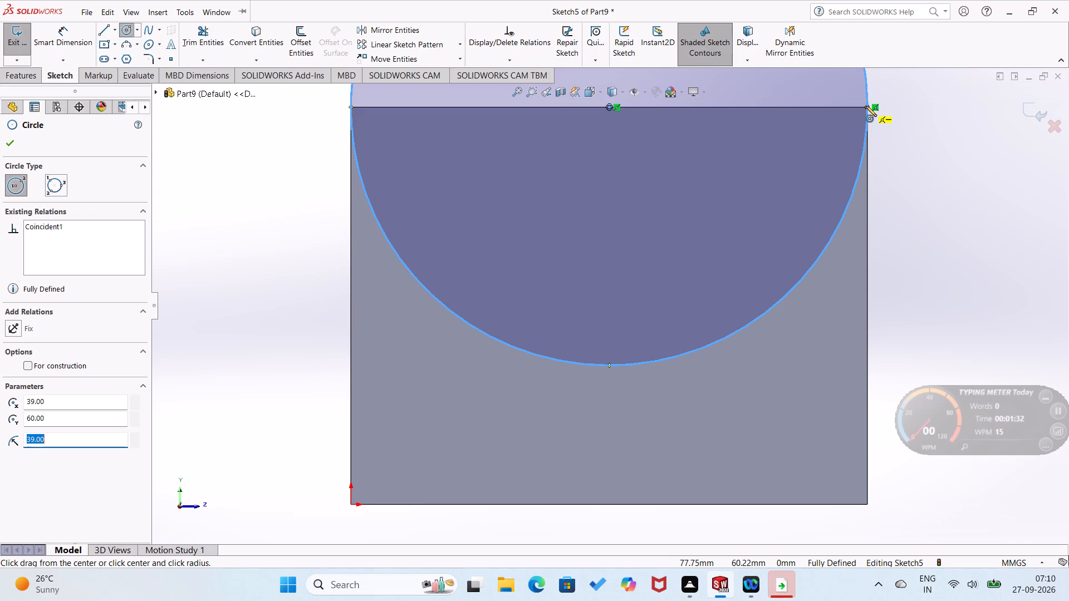
{"action": "left_click", "coordinate": [301, 304]}
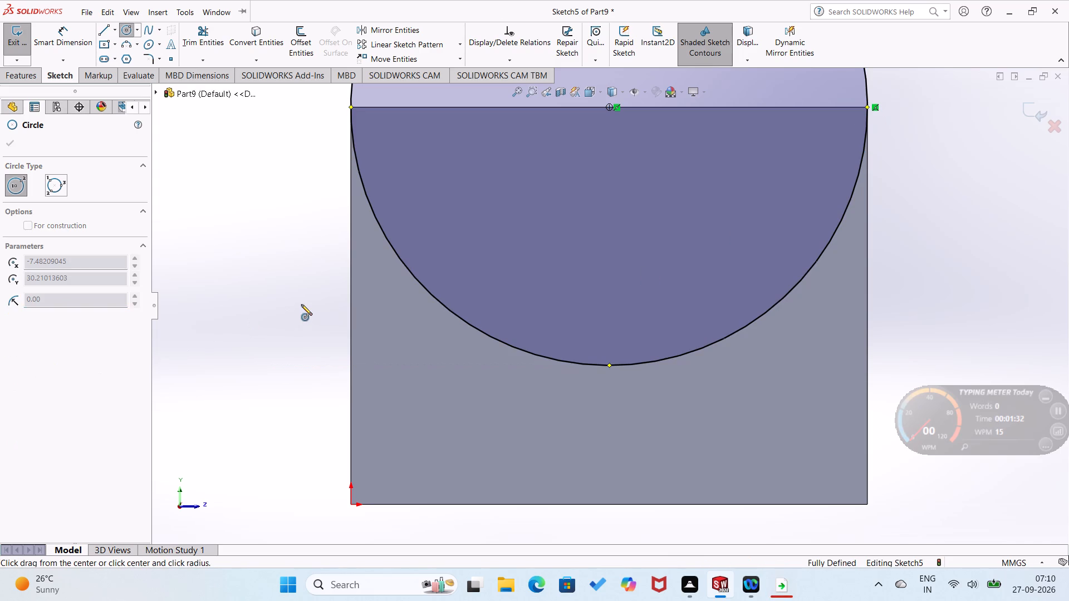
{"action": "key", "text": "Escape"}
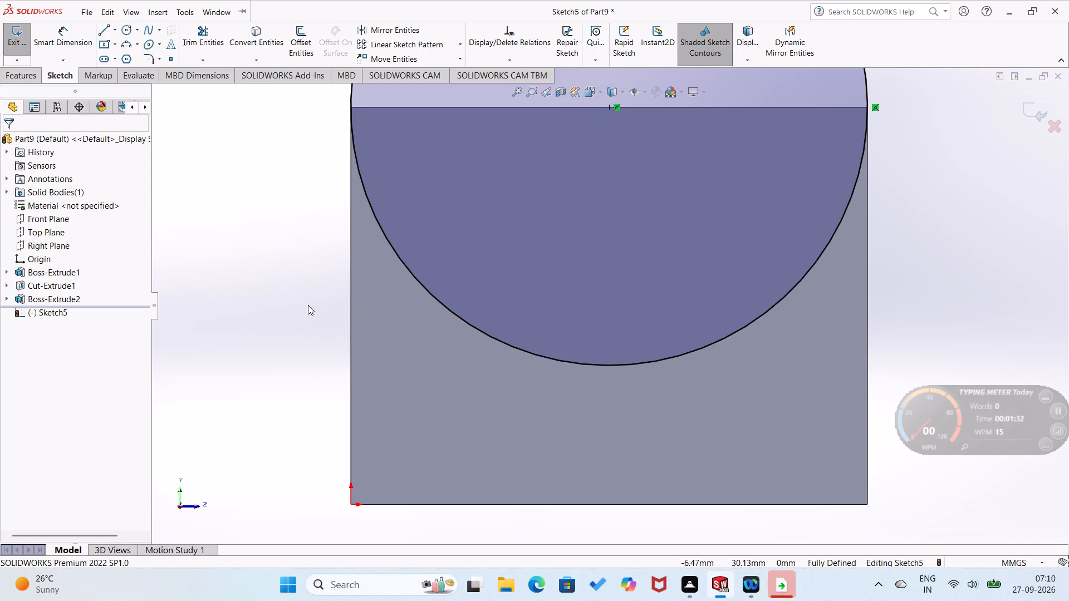
Sketch a horizontal line along the circle's diameter, joining the two upper corners of the wall face.
{"action": "scroll", "coordinate": [319, 362], "scroll_direction": "up", "scroll_amount": 1}
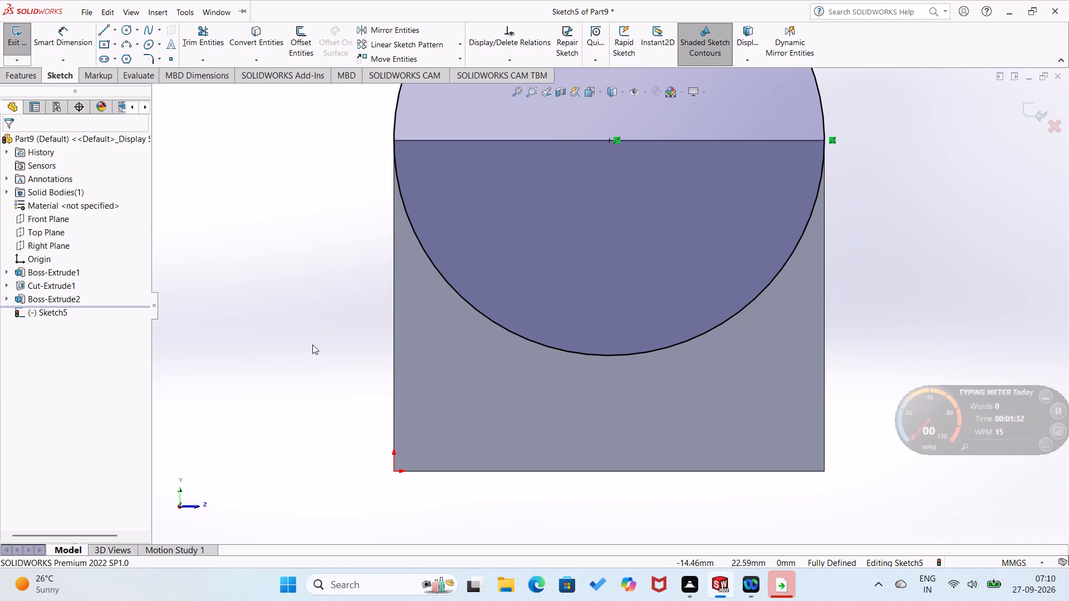
{"action": "right_click_drag", "start_coordinate": [295, 255], "coordinate": [250, 272]}
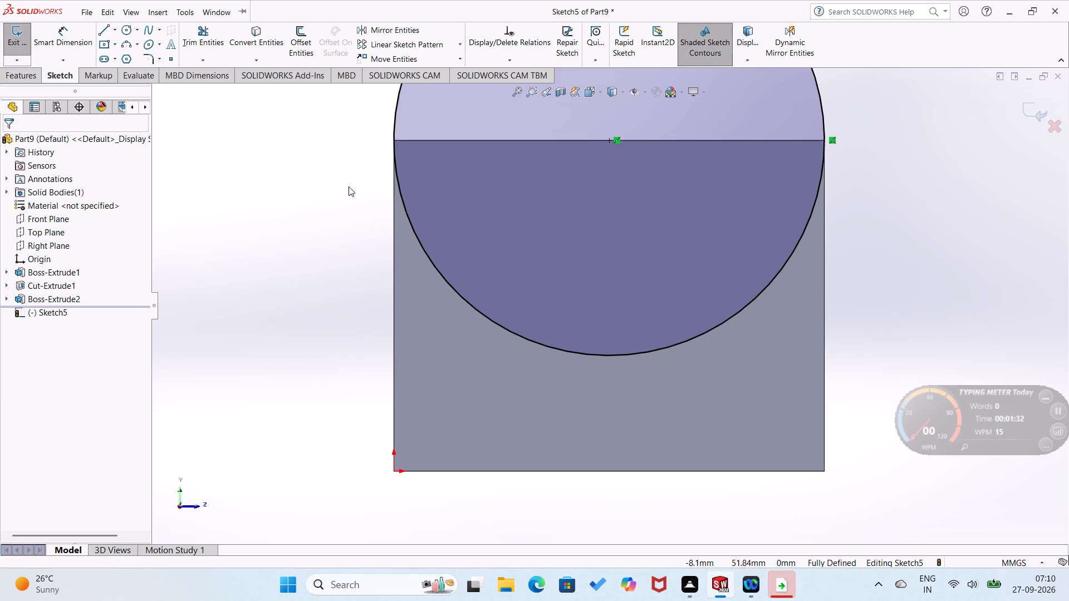
{"action": "right_click_drag", "start_coordinate": [346, 189], "coordinate": [271, 225]}
{"action": "left_click", "coordinate": [394, 139]}
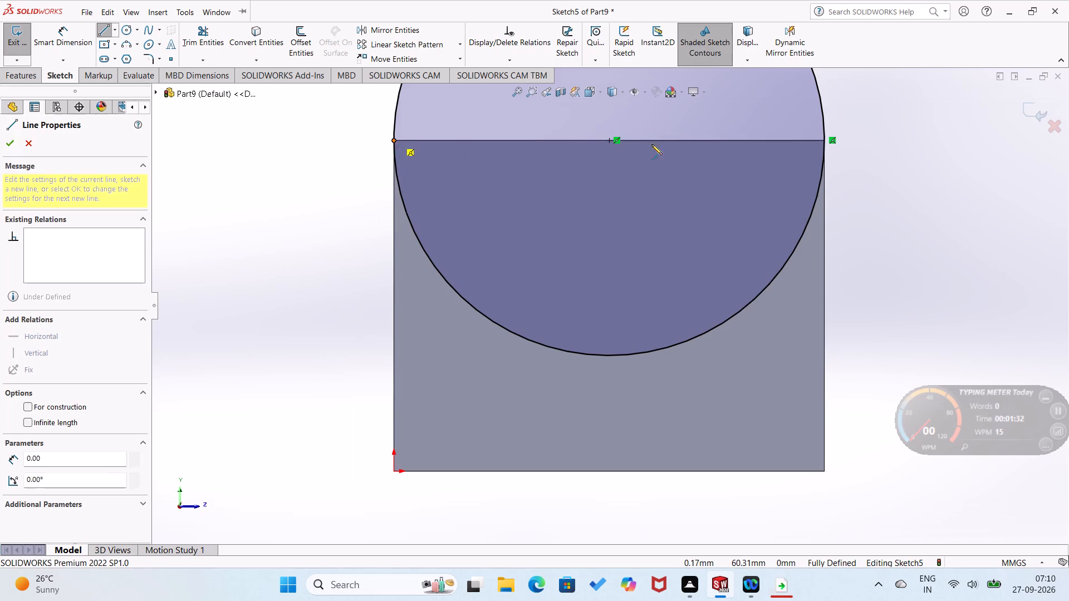
{"action": "left_click", "coordinate": [825, 140]}
{"action": "right_click_drag", "start_coordinate": [832, 222], "coordinate": [847, 183]}
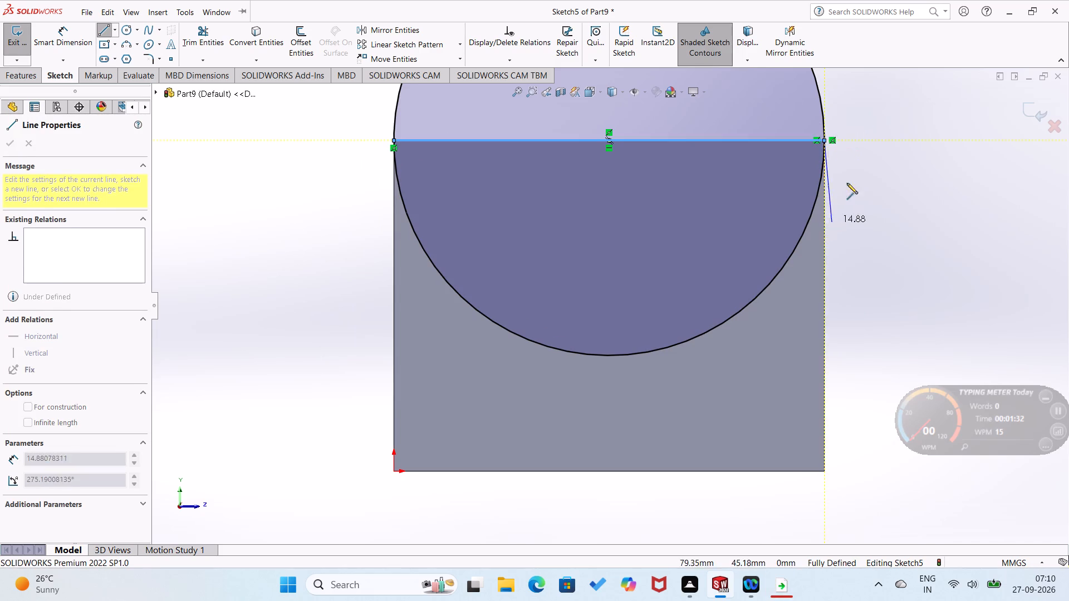
{"action": "right_click_drag", "start_coordinate": [847, 183], "coordinate": [879, 122]}
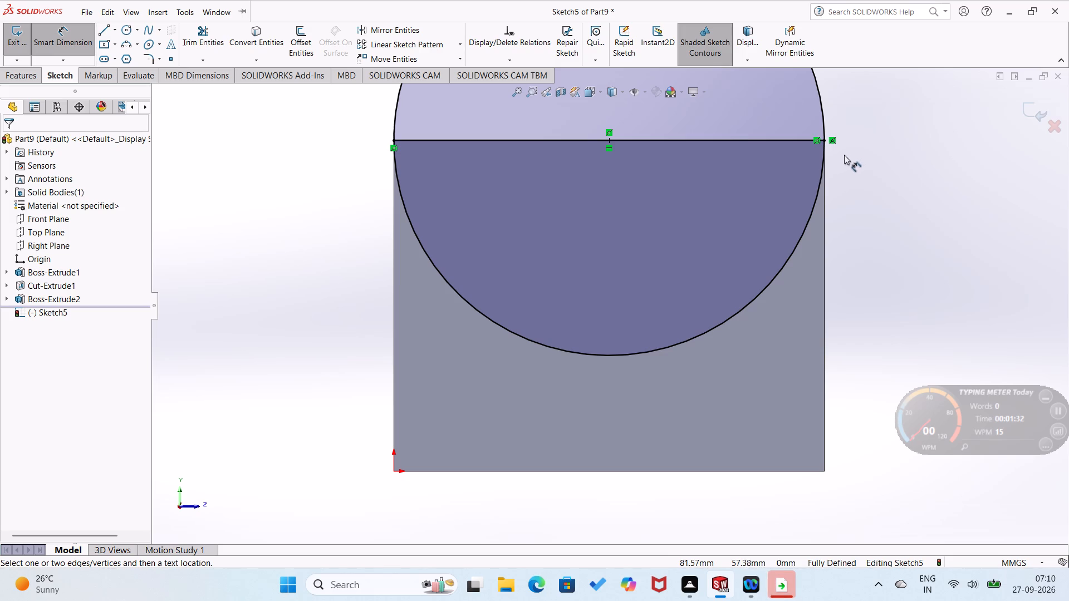
Trim away the half of the circle that lies beyond the wall face.
{"action": "left_click", "coordinate": [211, 42]}
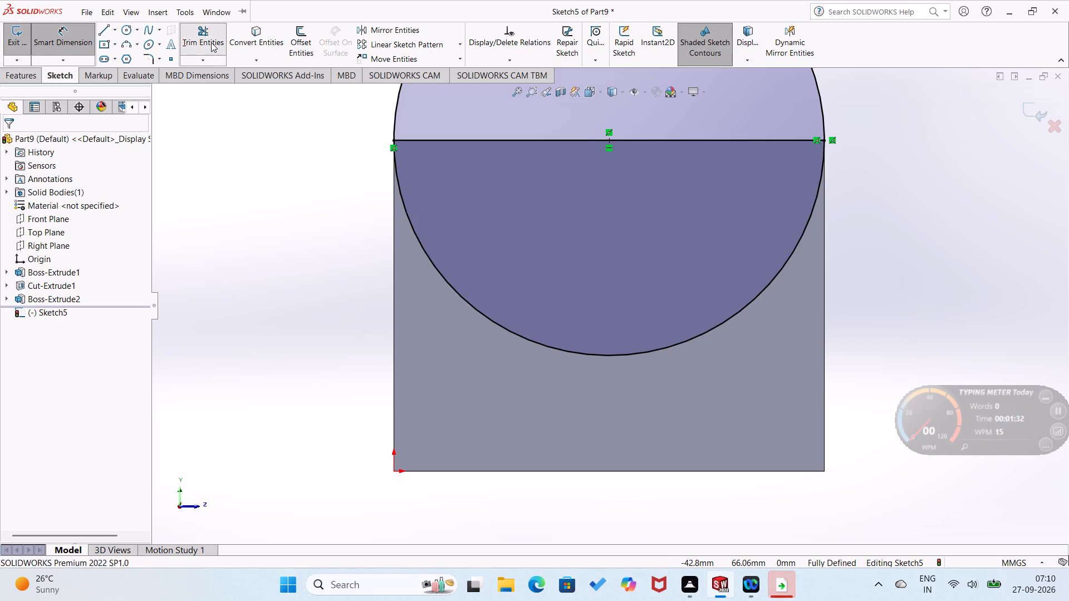
{"action": "scroll", "coordinate": [337, 141], "scroll_direction": "up", "scroll_amount": 1}
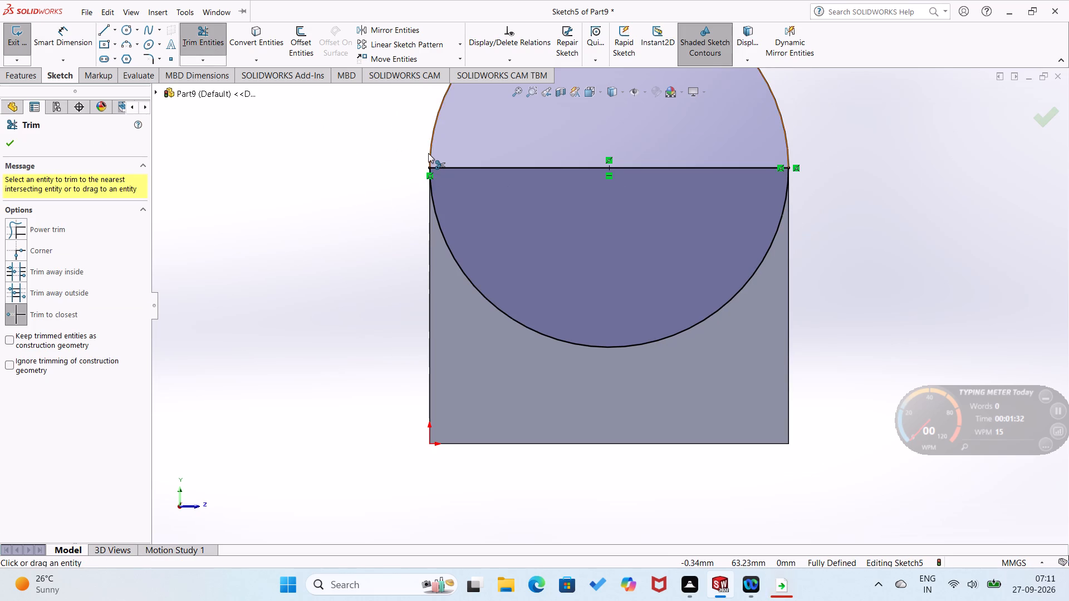
{"action": "left_click", "coordinate": [428, 153]}
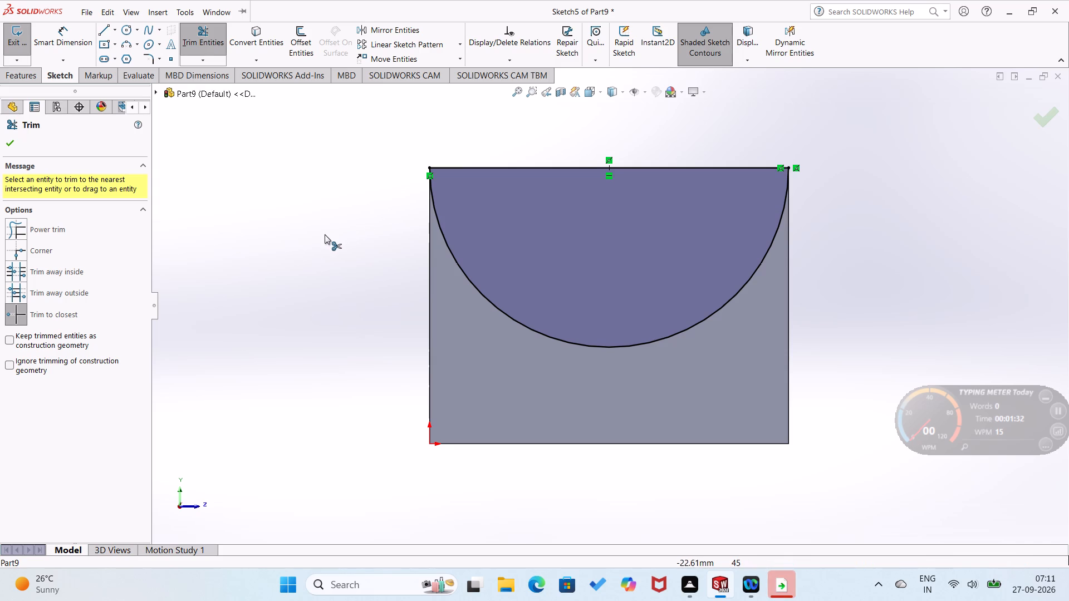
Sketch a smaller circle centred on the diameter line's midpoint and dimension its diameter to 30 mm.
{"action": "right_click_drag", "start_coordinate": [318, 238], "coordinate": [400, 271]}
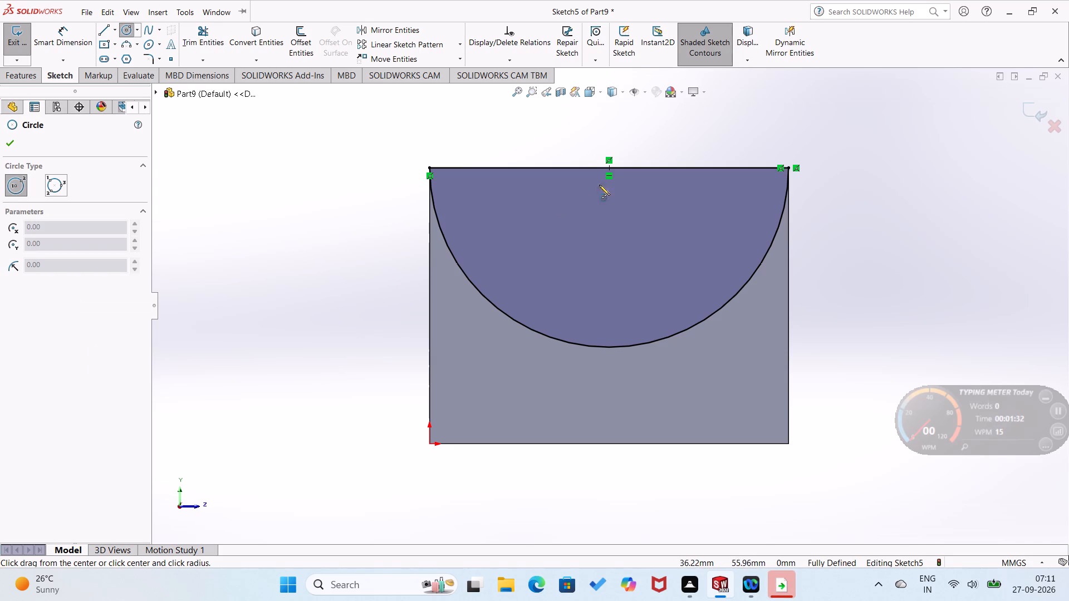
{"action": "left_click", "coordinate": [608, 169]}
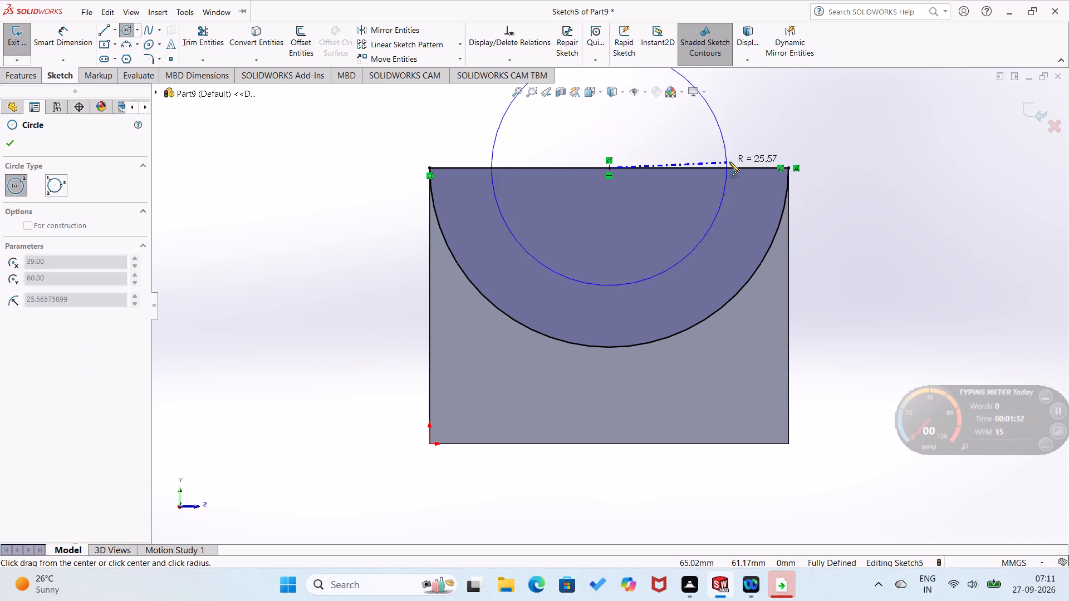
{"action": "left_click", "coordinate": [739, 166]}
{"action": "right_click_drag", "start_coordinate": [778, 200], "coordinate": [842, 76]}
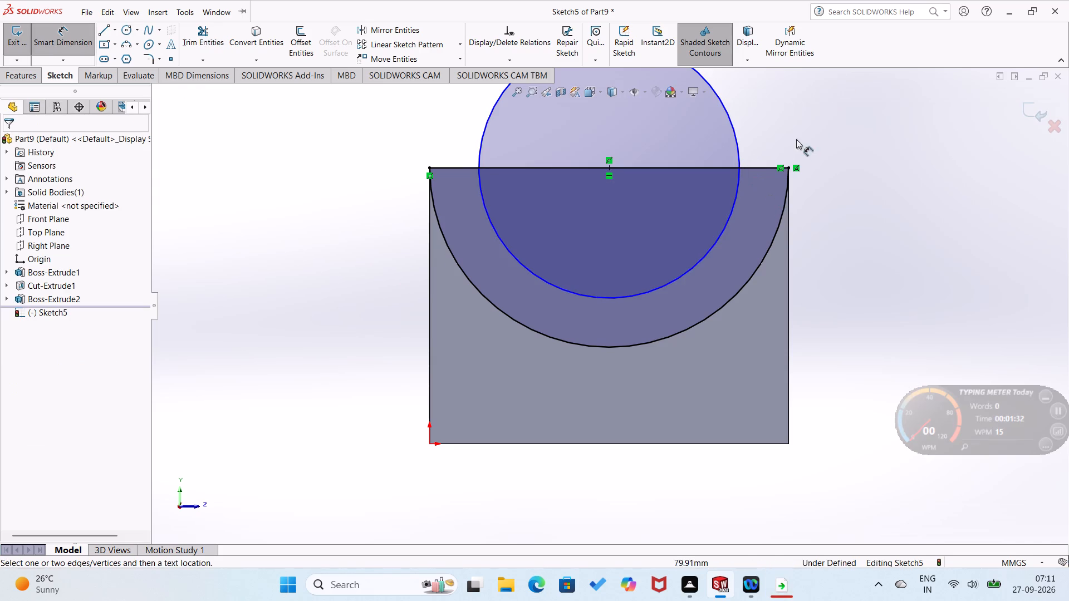
{"action": "left_click", "coordinate": [737, 147]}
{"action": "left_click", "coordinate": [769, 127]}
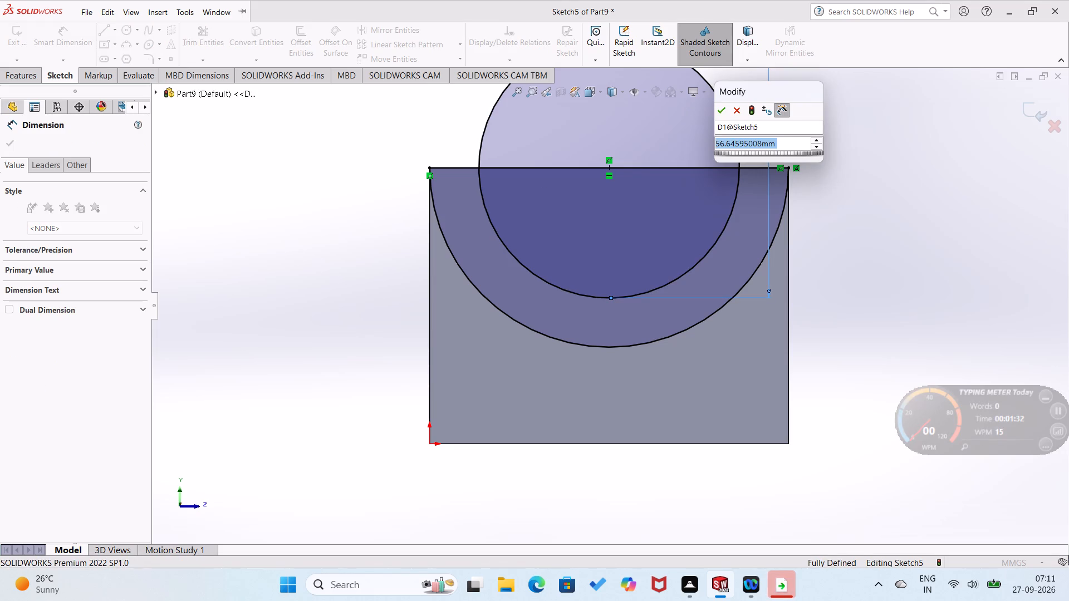
{"action": "type", "text": "30"}
{"action": "key", "text": "Return"}
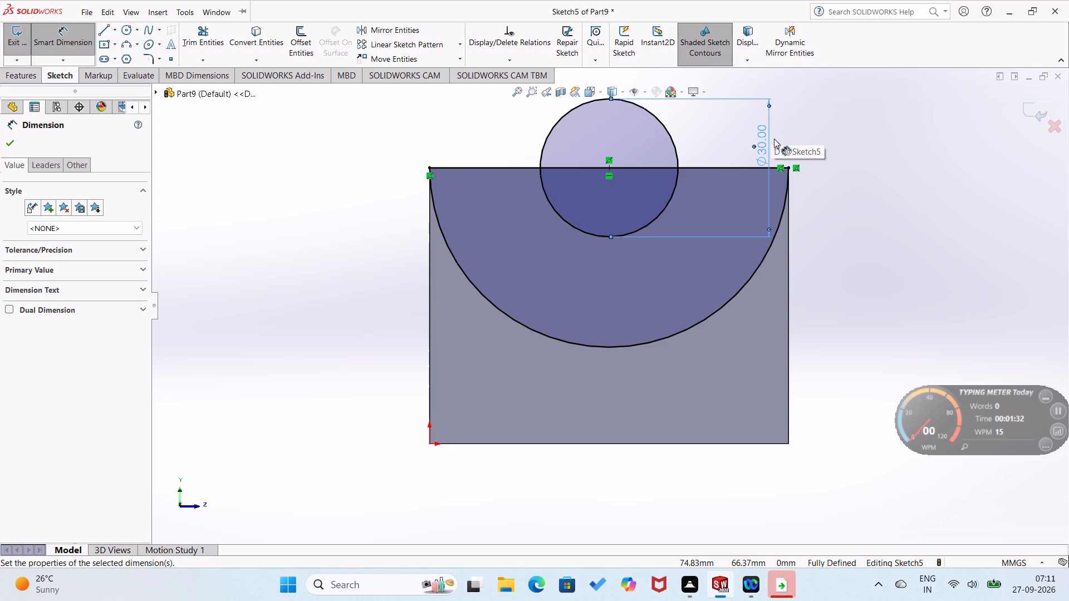
Set the inner circle's diameter to 40 mm.
{"action": "double_click", "coordinate": [763, 151]}
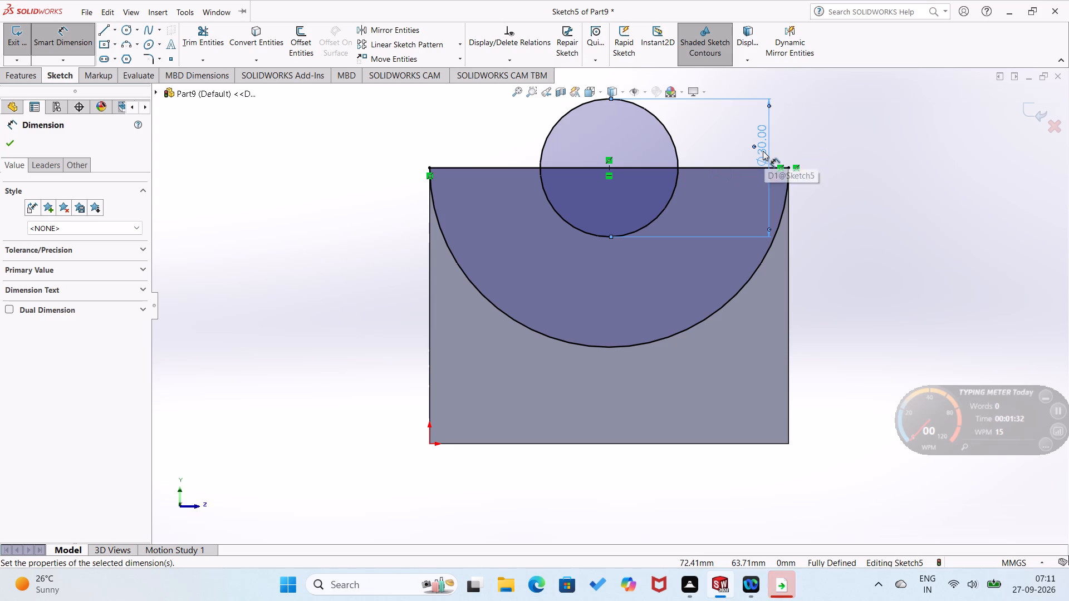
{"action": "type", "text": "40"}
{"action": "key", "text": "Return"}
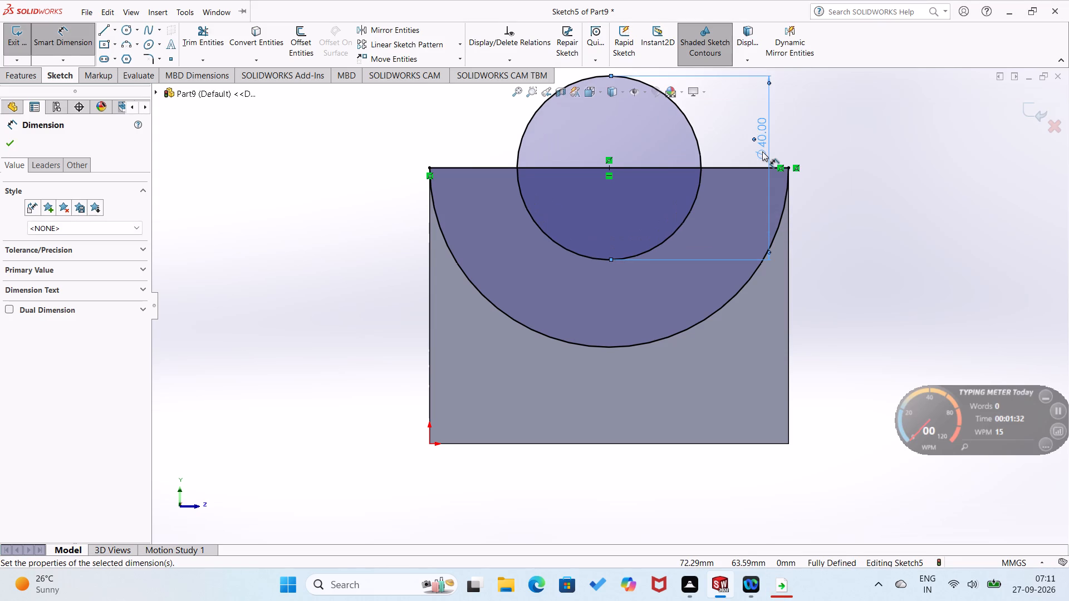
Trim away the 40 mm circle's half beyond the wall face and the diameter line's segment inside that circle.
{"action": "left_click", "coordinate": [837, 178]}
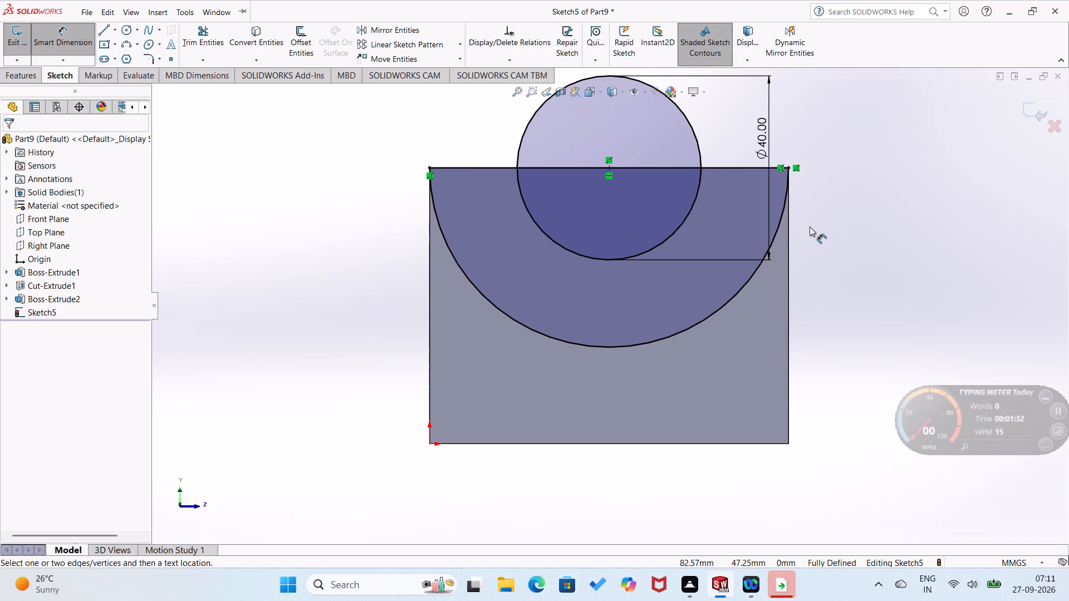
{"action": "left_click", "coordinate": [207, 40]}
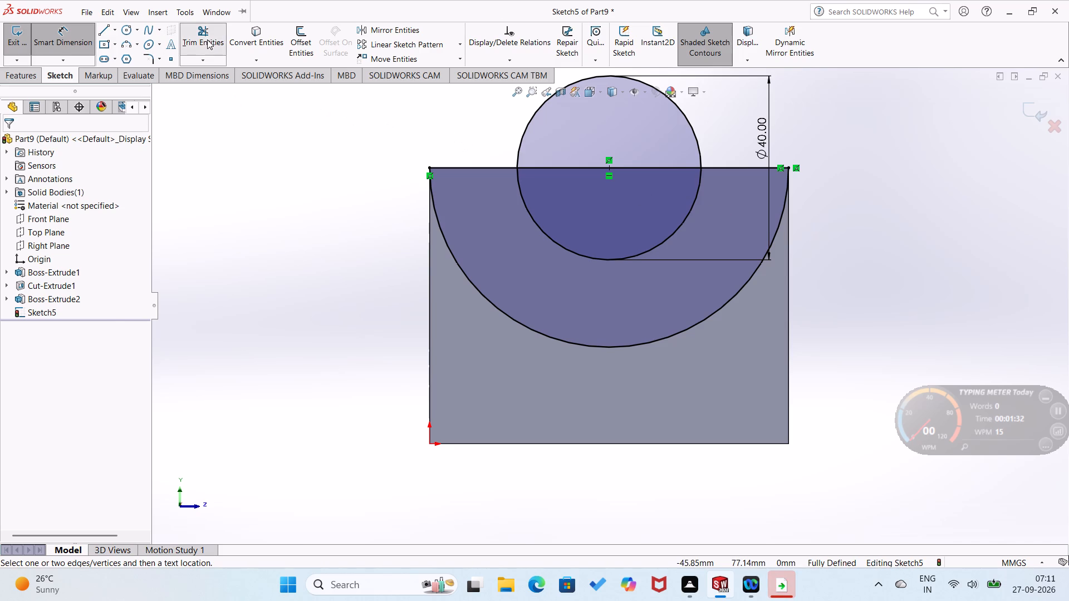
{"action": "left_click", "coordinate": [526, 127]}
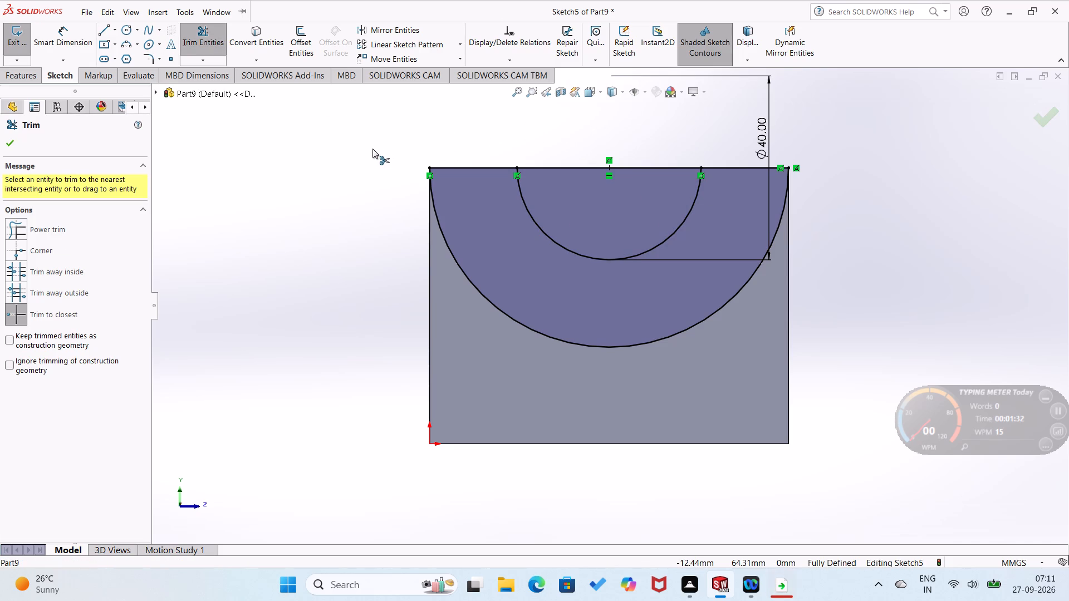
{"action": "left_click", "coordinate": [549, 170]}
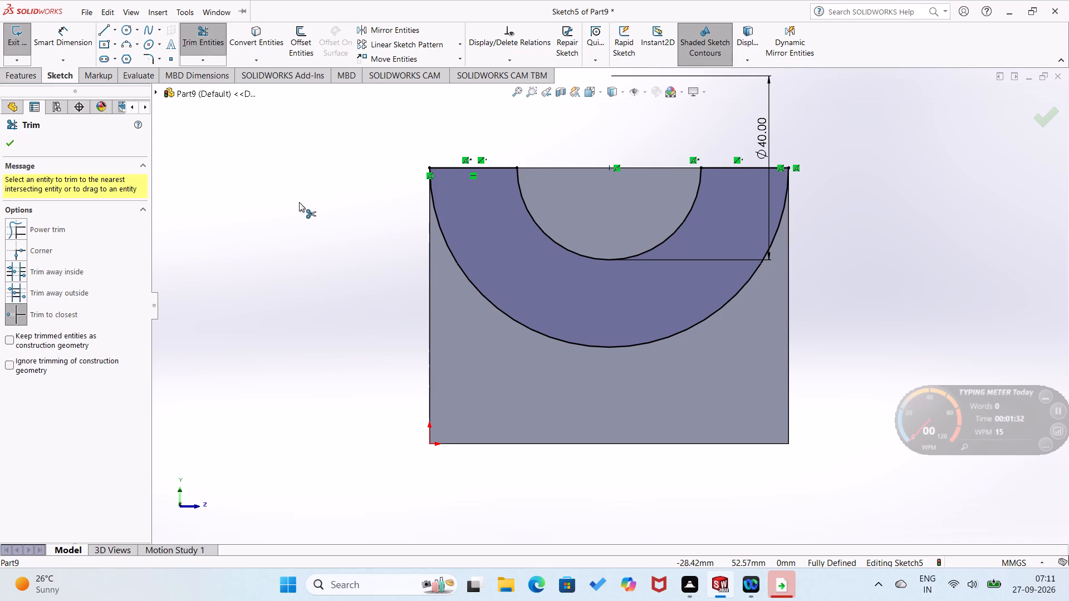
Extrude the half-ring profile 50 mm outward from the wall as a blind boss merged with the body.
{"action": "left_click", "coordinate": [24, 77]}
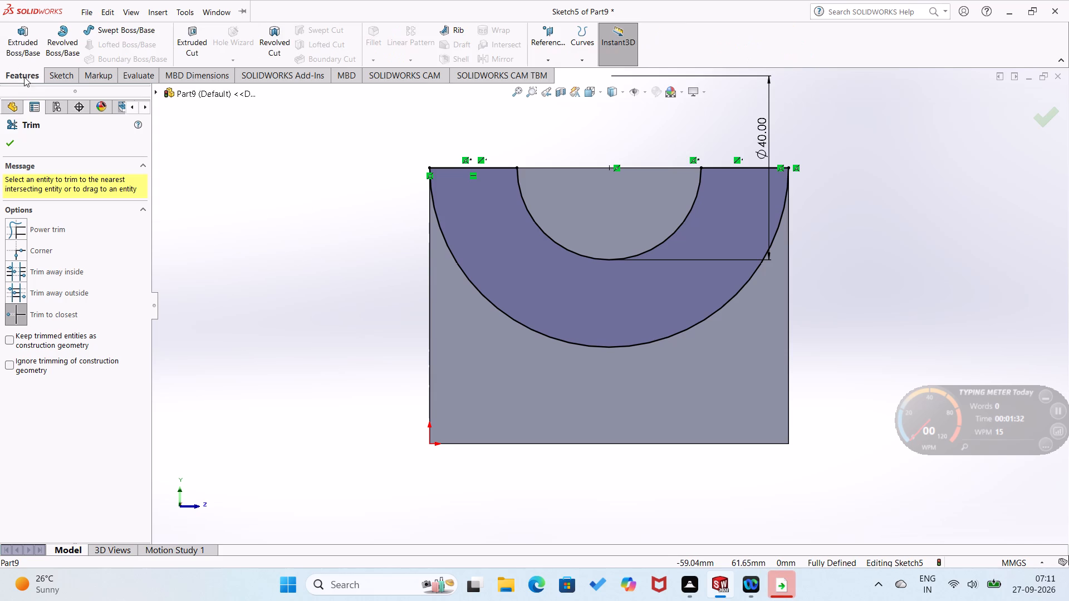
{"action": "left_click", "coordinate": [30, 53]}
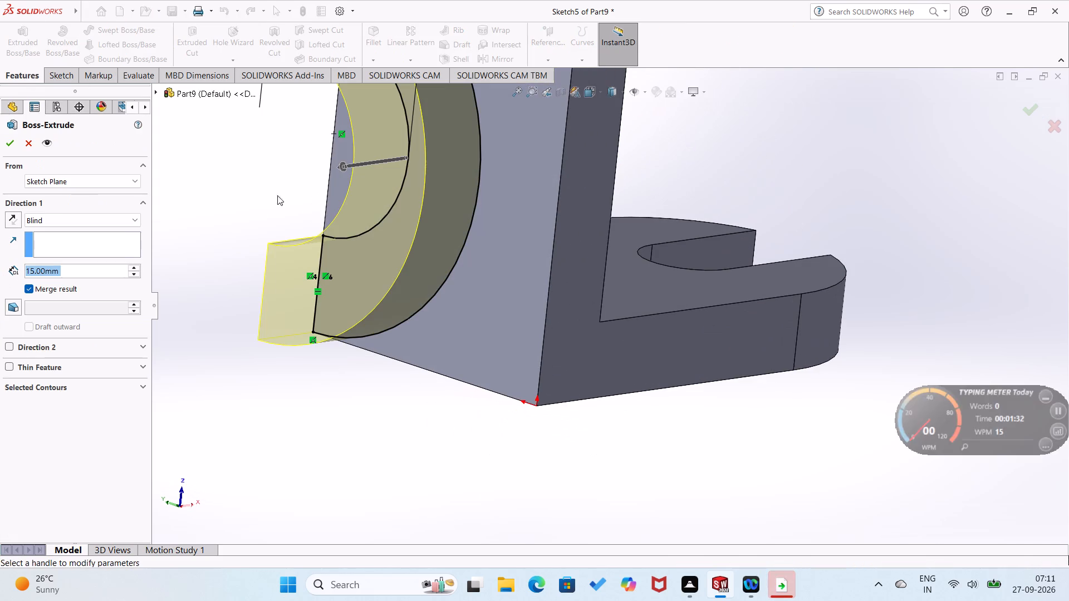
{"action": "middle_click_drag", "start_coordinate": [352, 241], "coordinate": [487, 302]}
{"action": "scroll", "coordinate": [486, 299], "scroll_direction": "up", "scroll_amount": 2}
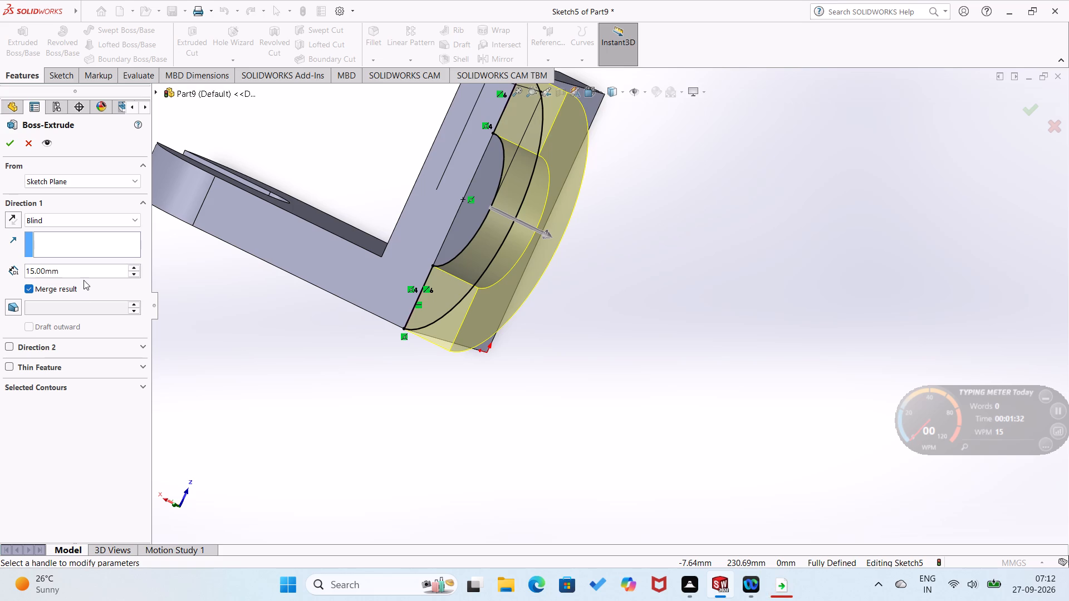
{"action": "left_click_drag", "start_coordinate": [84, 273], "coordinate": [61, 265]}
{"action": "type", "text": "50"}
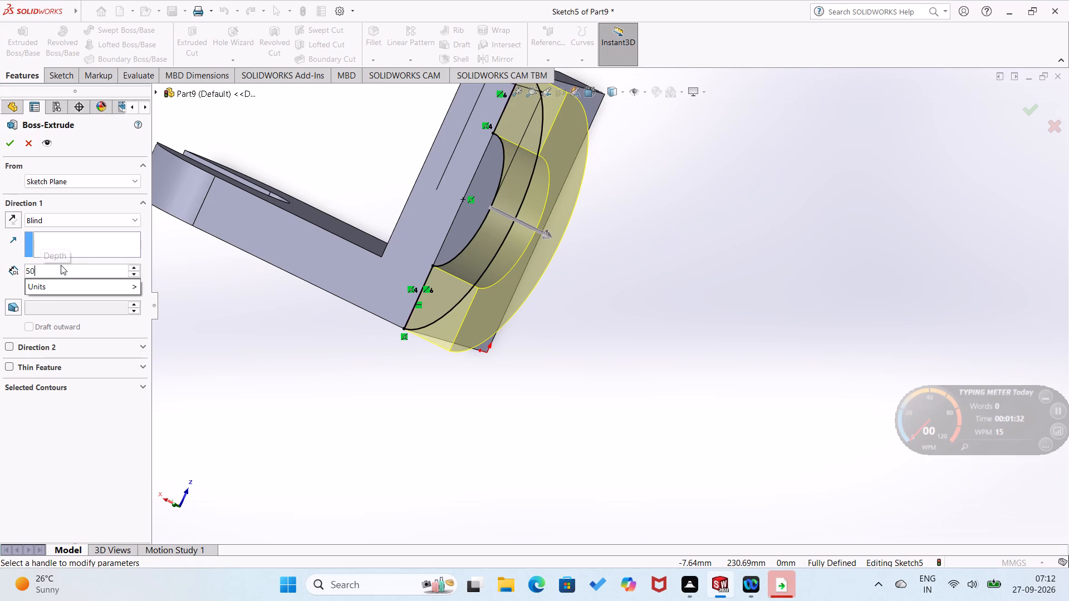
{"action": "key", "text": "Return"}
{"action": "left_click", "coordinate": [9, 148]}
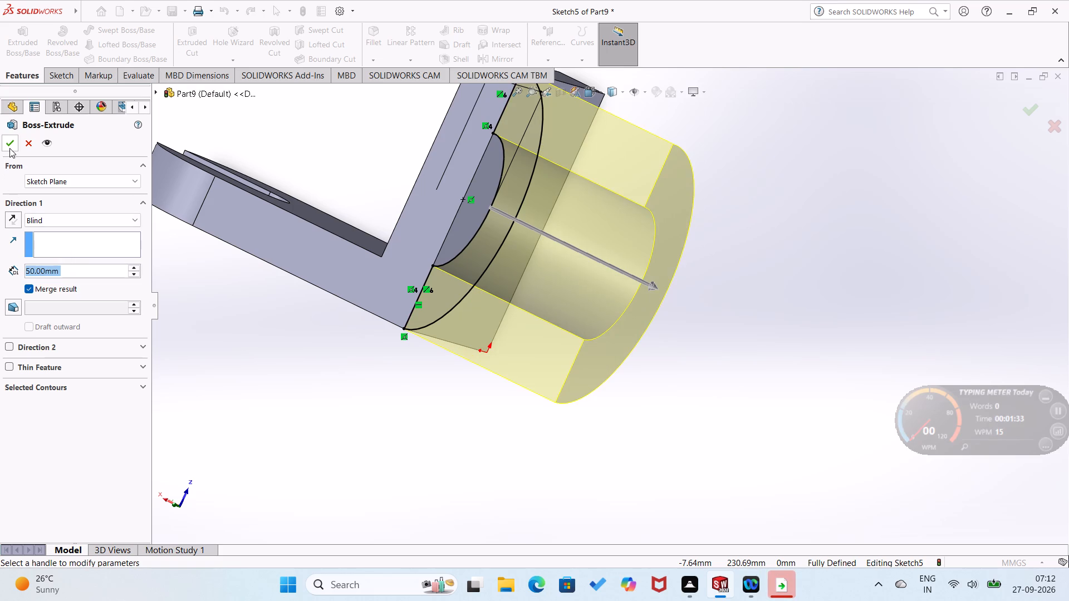
{"action": "left_click", "coordinate": [232, 353]}
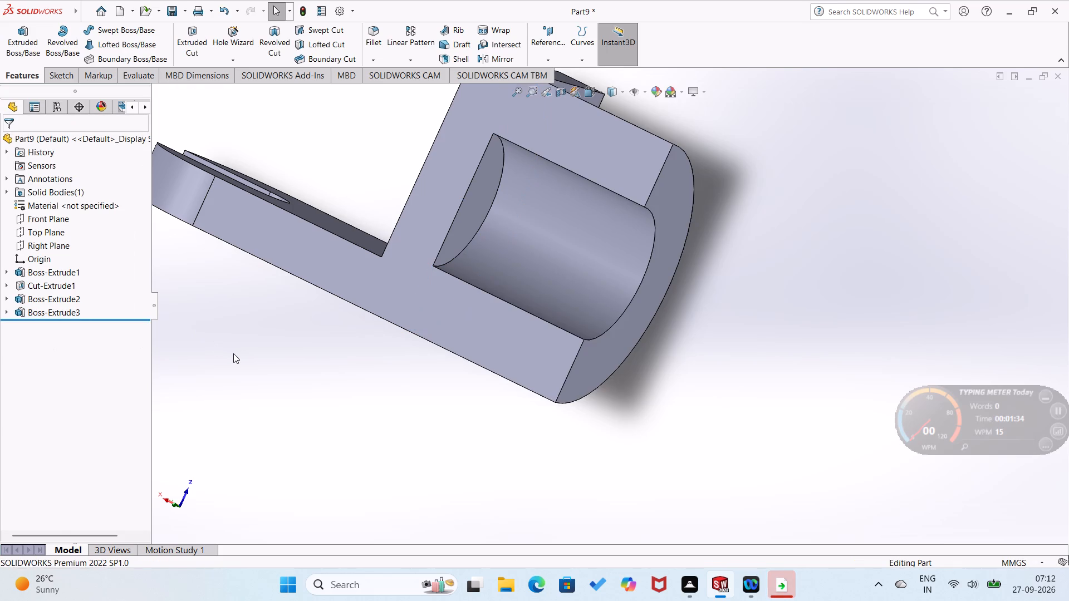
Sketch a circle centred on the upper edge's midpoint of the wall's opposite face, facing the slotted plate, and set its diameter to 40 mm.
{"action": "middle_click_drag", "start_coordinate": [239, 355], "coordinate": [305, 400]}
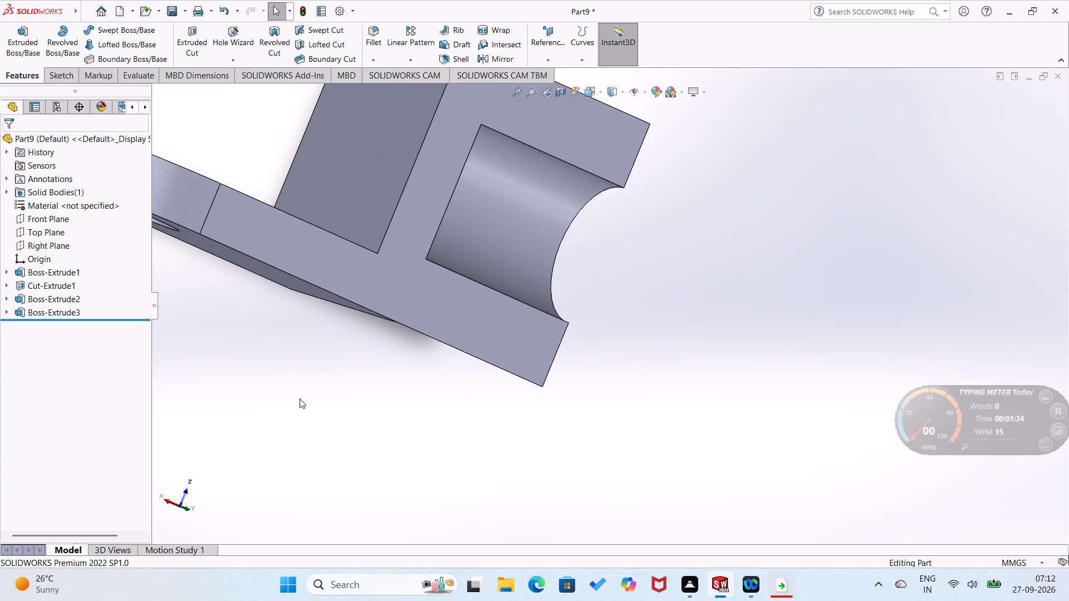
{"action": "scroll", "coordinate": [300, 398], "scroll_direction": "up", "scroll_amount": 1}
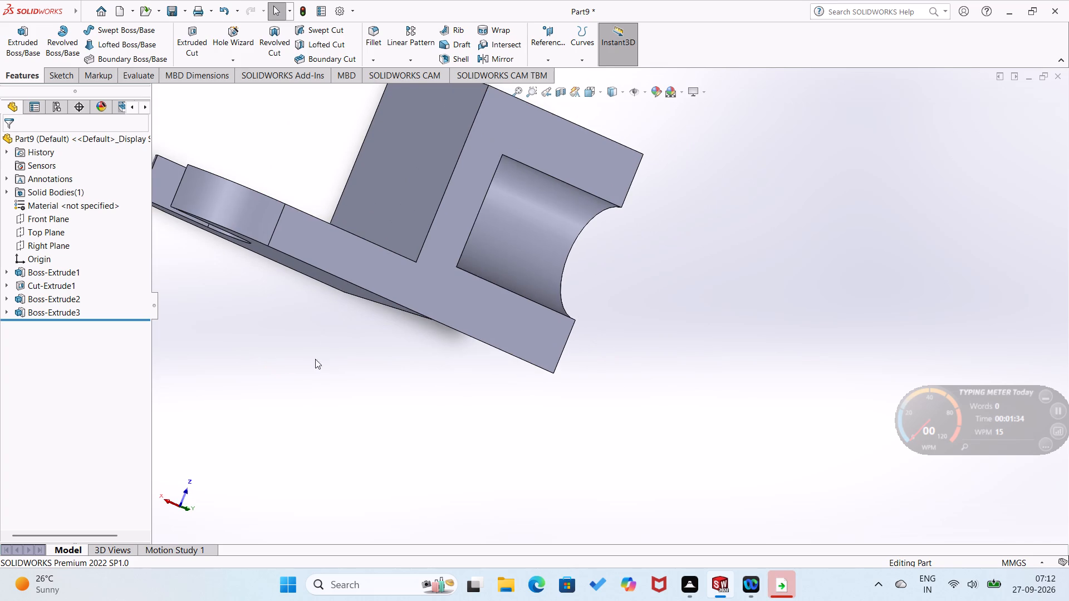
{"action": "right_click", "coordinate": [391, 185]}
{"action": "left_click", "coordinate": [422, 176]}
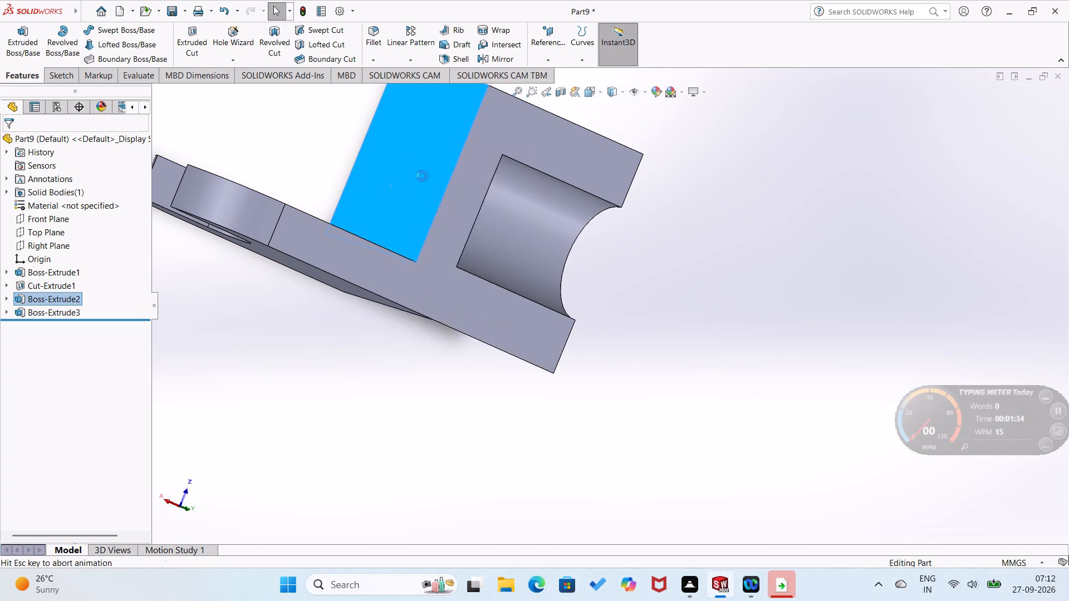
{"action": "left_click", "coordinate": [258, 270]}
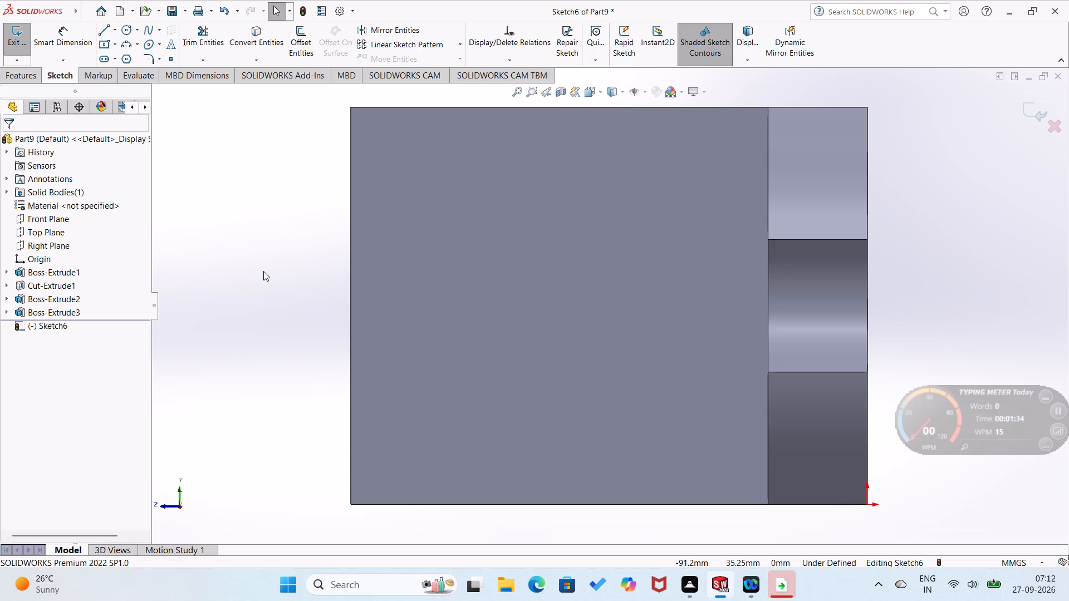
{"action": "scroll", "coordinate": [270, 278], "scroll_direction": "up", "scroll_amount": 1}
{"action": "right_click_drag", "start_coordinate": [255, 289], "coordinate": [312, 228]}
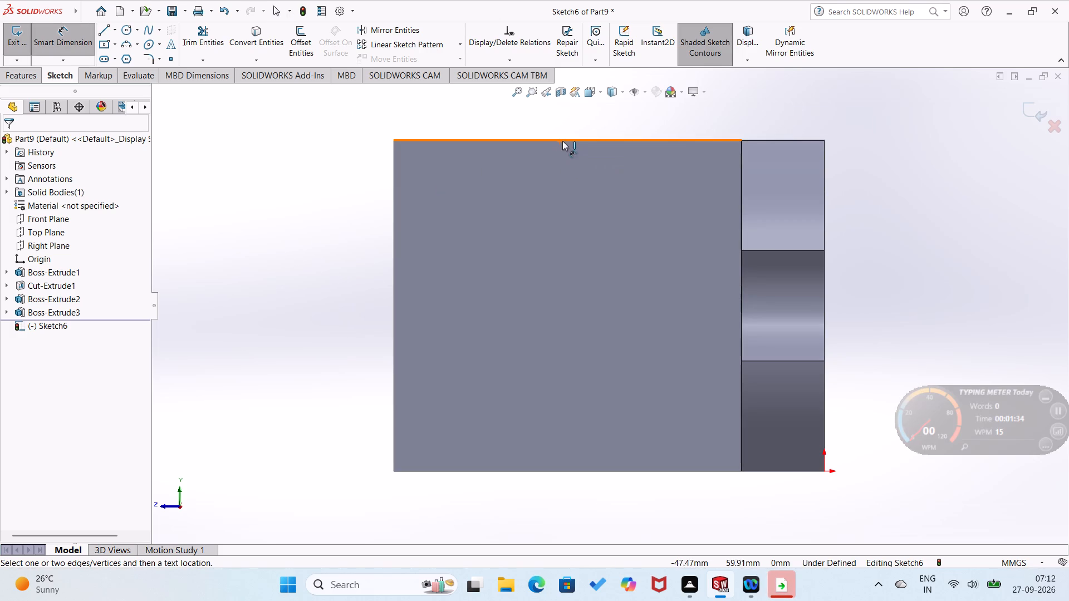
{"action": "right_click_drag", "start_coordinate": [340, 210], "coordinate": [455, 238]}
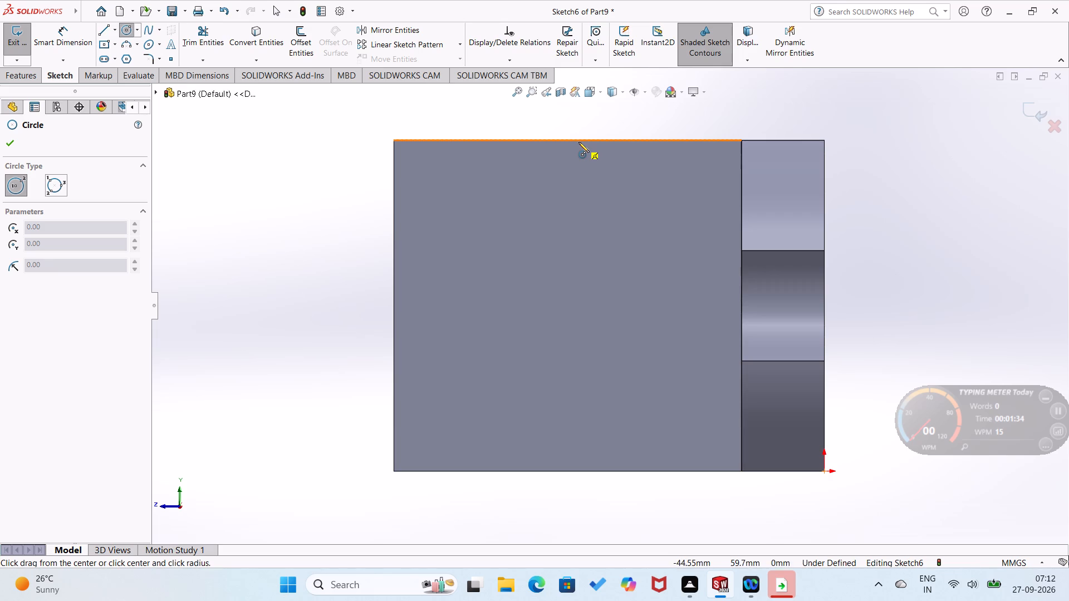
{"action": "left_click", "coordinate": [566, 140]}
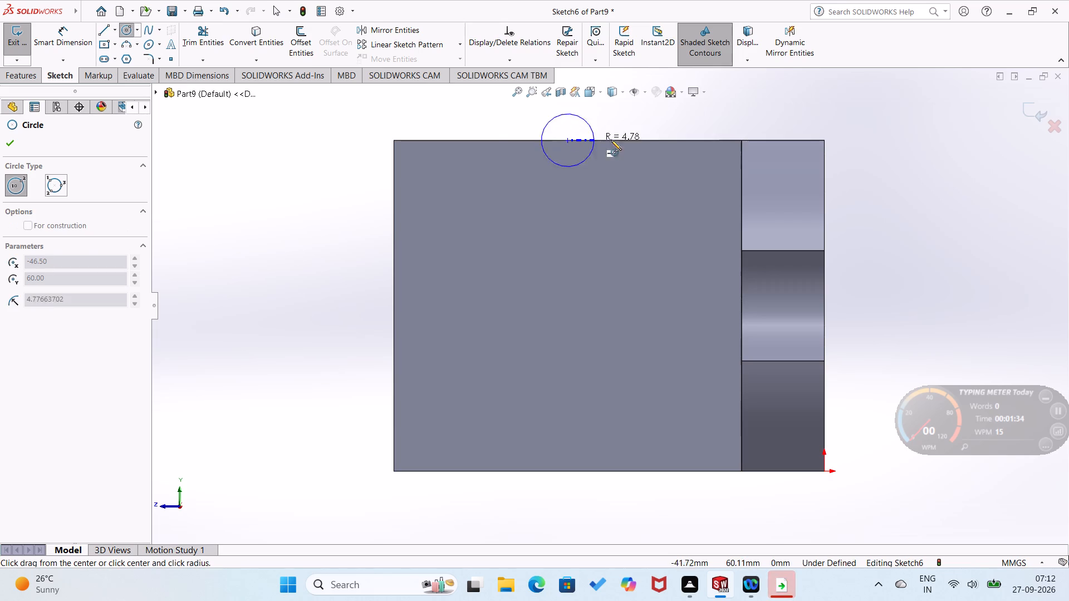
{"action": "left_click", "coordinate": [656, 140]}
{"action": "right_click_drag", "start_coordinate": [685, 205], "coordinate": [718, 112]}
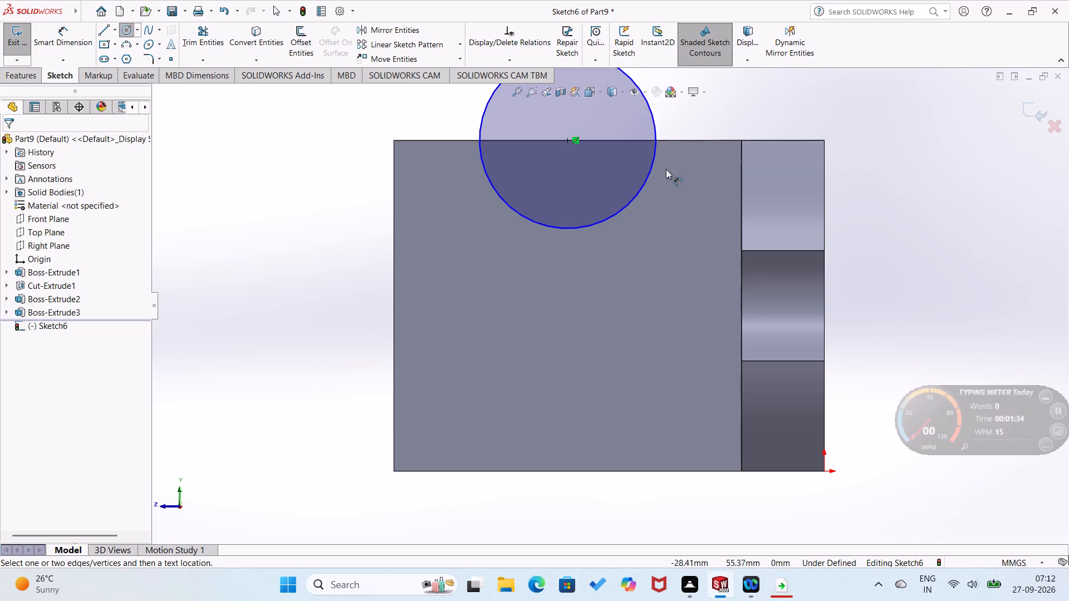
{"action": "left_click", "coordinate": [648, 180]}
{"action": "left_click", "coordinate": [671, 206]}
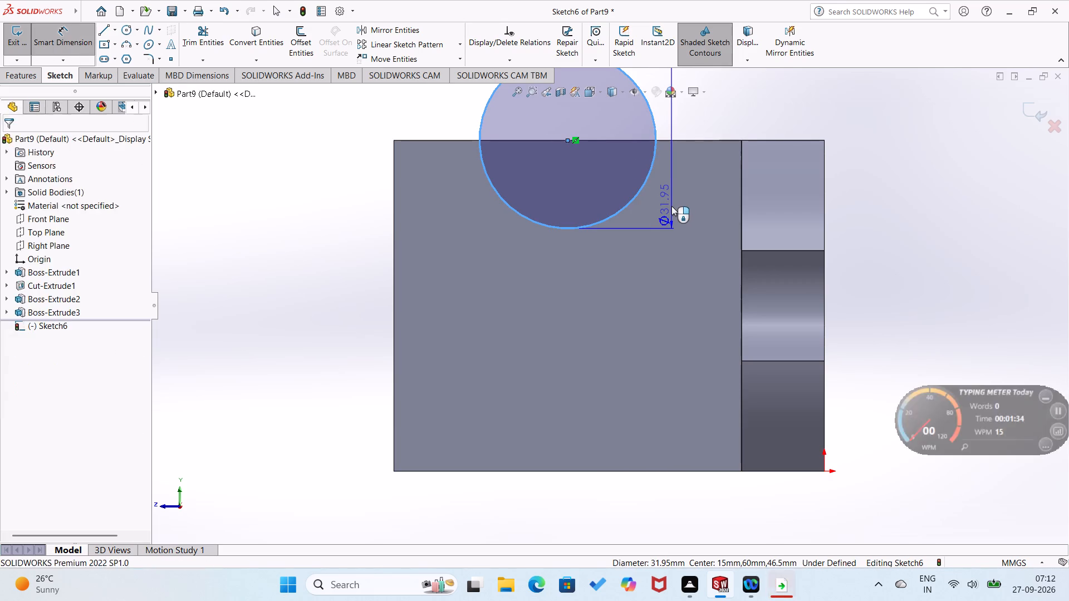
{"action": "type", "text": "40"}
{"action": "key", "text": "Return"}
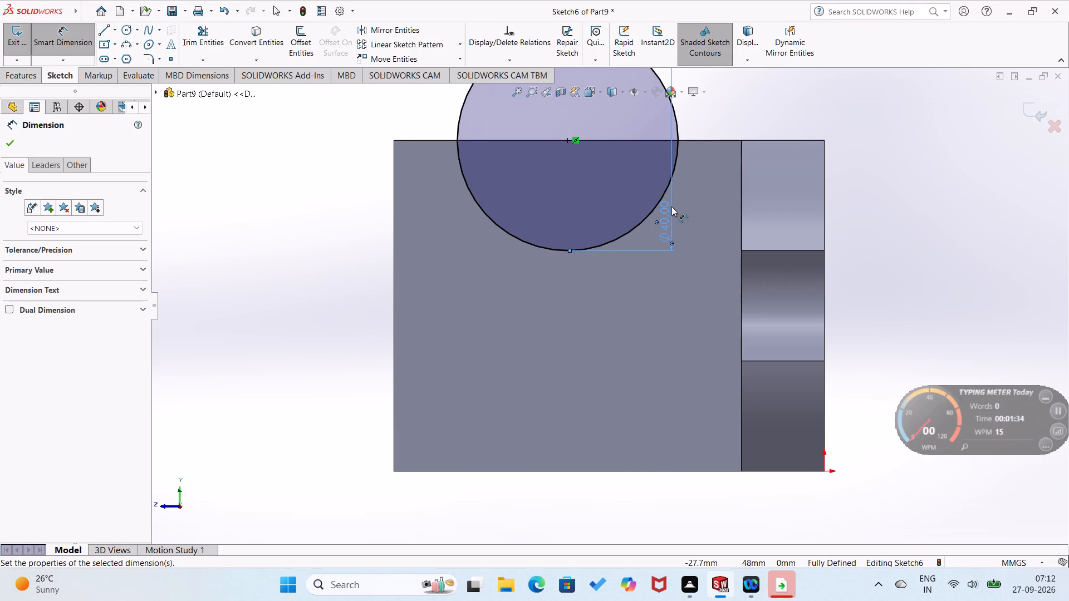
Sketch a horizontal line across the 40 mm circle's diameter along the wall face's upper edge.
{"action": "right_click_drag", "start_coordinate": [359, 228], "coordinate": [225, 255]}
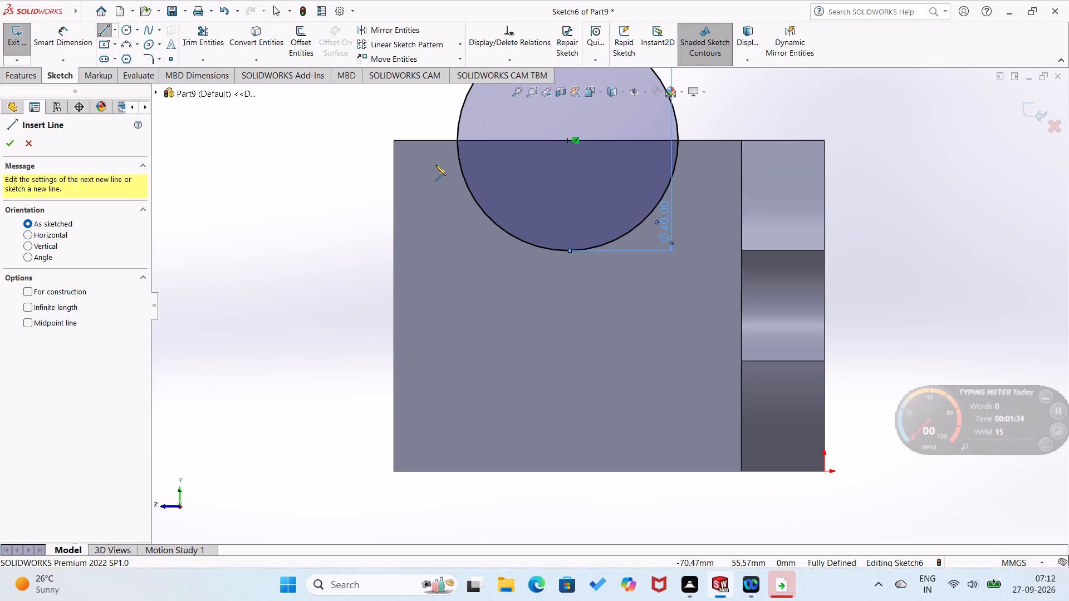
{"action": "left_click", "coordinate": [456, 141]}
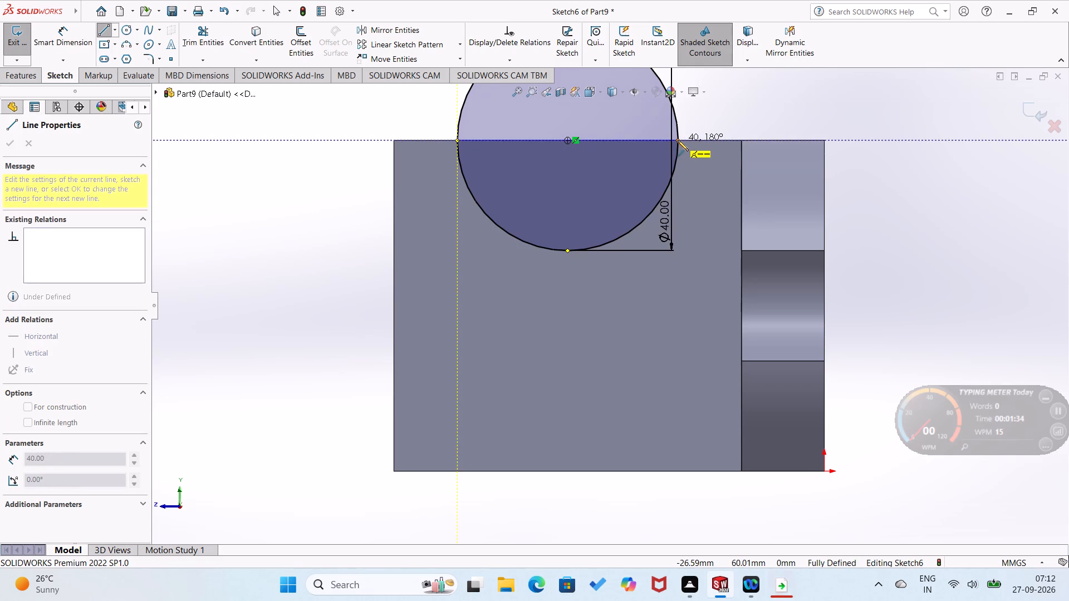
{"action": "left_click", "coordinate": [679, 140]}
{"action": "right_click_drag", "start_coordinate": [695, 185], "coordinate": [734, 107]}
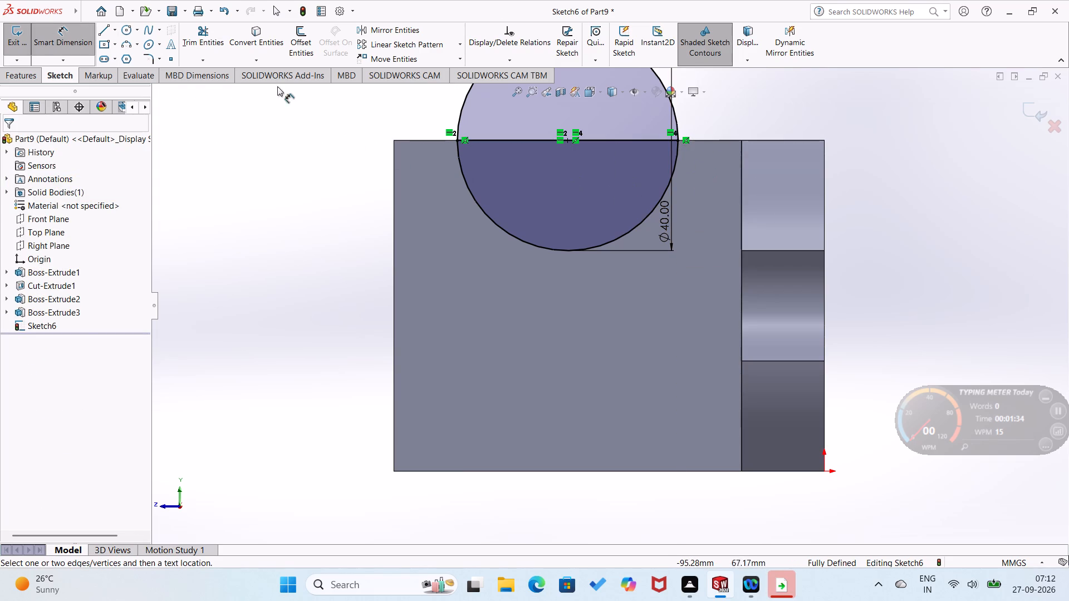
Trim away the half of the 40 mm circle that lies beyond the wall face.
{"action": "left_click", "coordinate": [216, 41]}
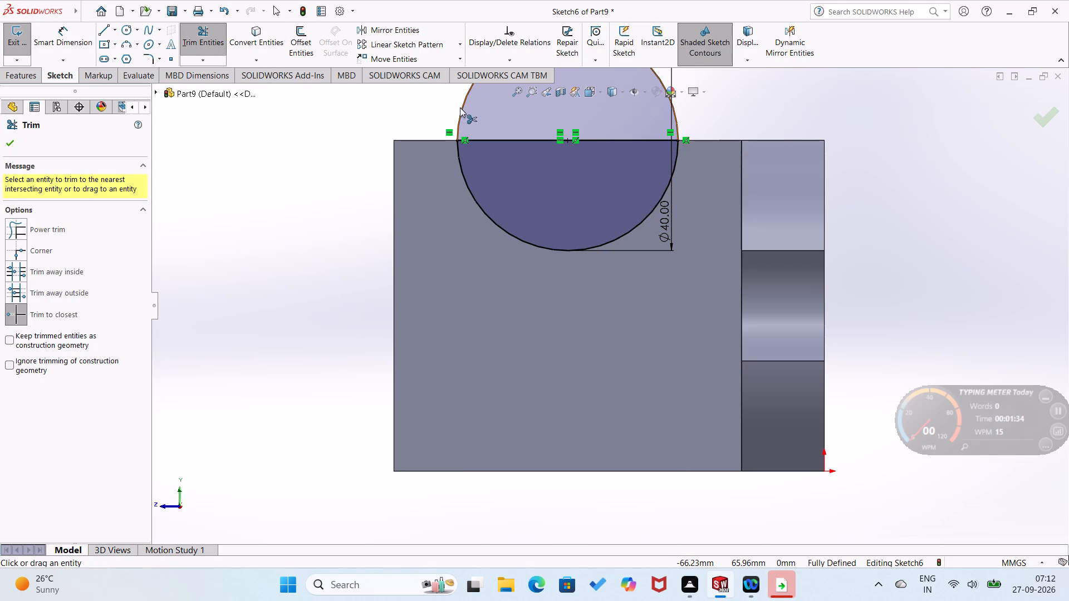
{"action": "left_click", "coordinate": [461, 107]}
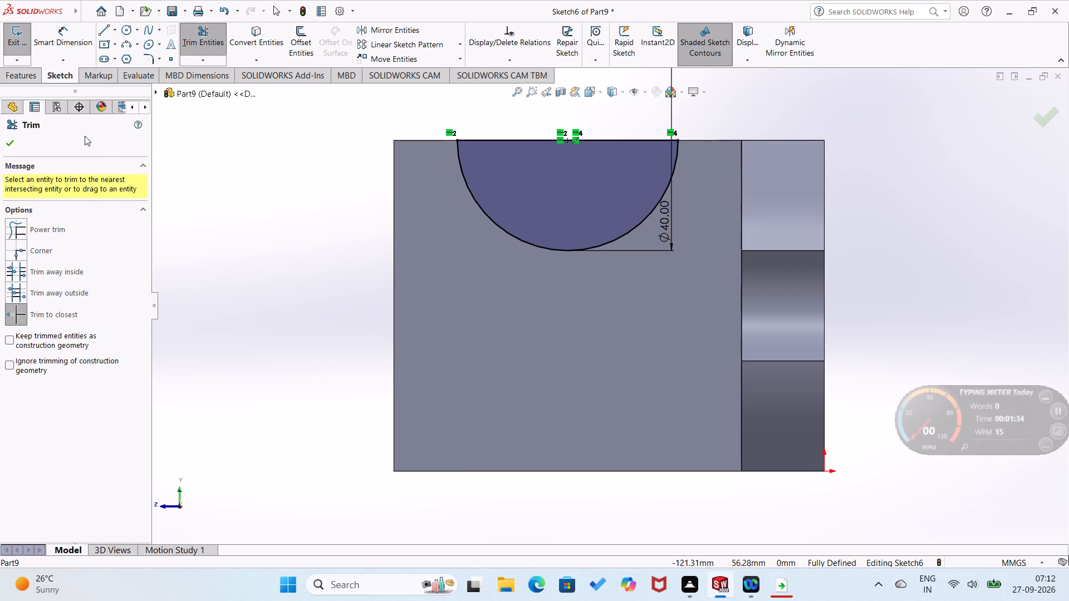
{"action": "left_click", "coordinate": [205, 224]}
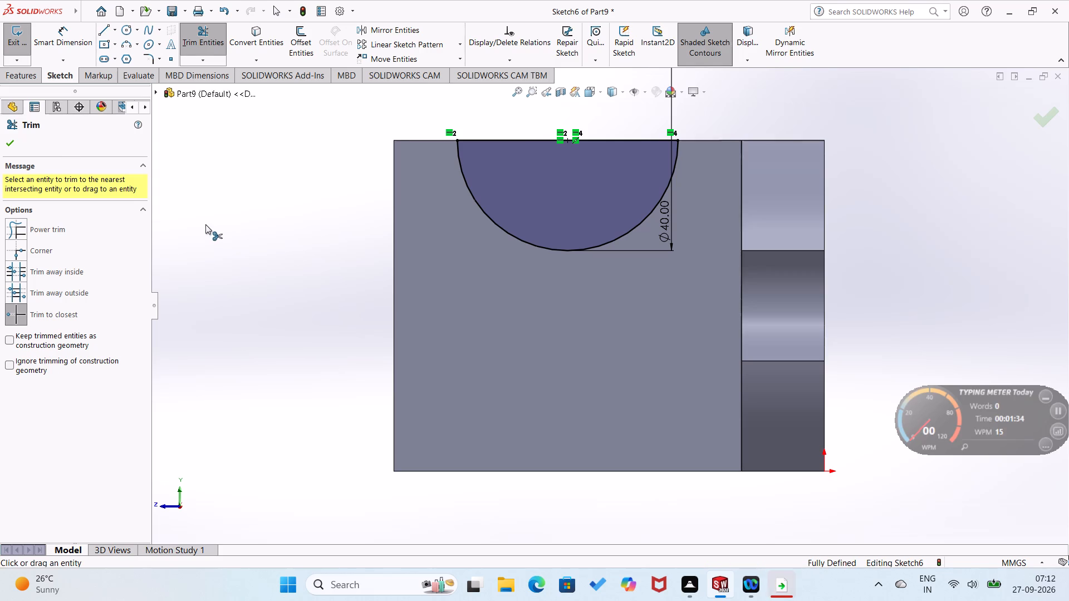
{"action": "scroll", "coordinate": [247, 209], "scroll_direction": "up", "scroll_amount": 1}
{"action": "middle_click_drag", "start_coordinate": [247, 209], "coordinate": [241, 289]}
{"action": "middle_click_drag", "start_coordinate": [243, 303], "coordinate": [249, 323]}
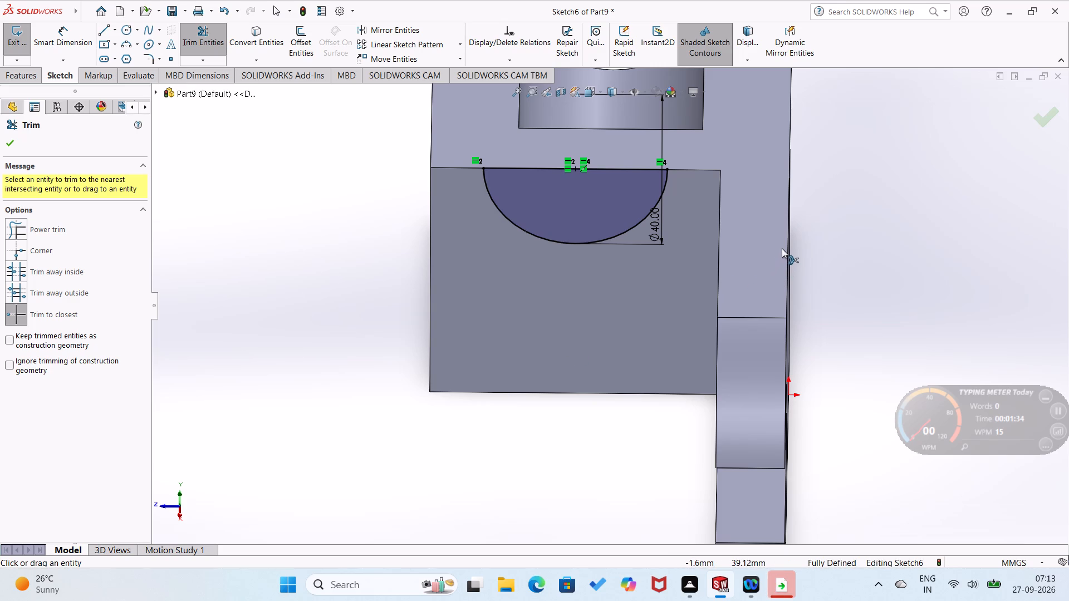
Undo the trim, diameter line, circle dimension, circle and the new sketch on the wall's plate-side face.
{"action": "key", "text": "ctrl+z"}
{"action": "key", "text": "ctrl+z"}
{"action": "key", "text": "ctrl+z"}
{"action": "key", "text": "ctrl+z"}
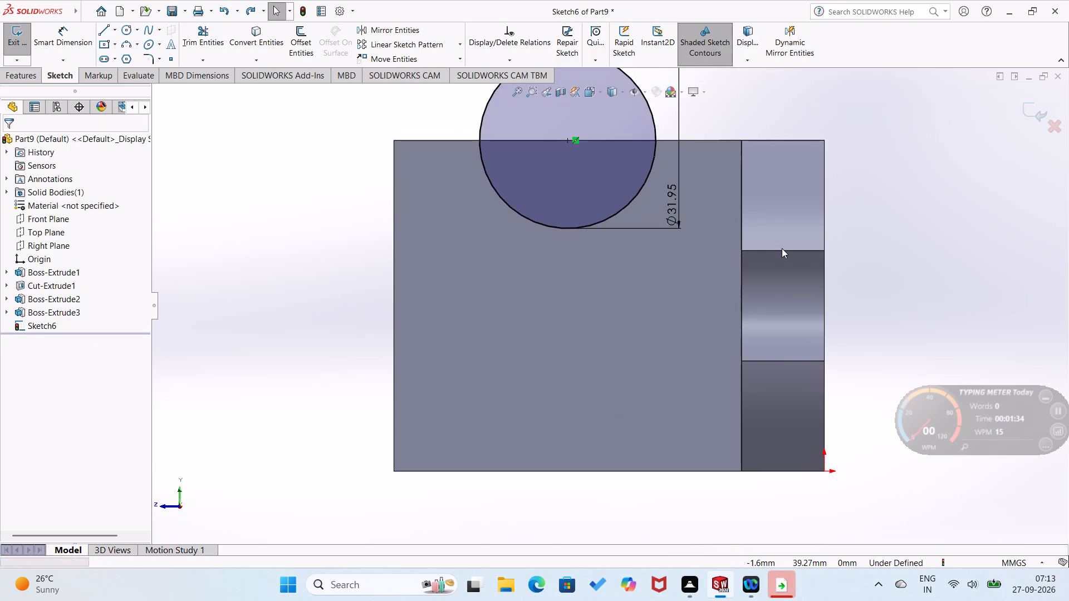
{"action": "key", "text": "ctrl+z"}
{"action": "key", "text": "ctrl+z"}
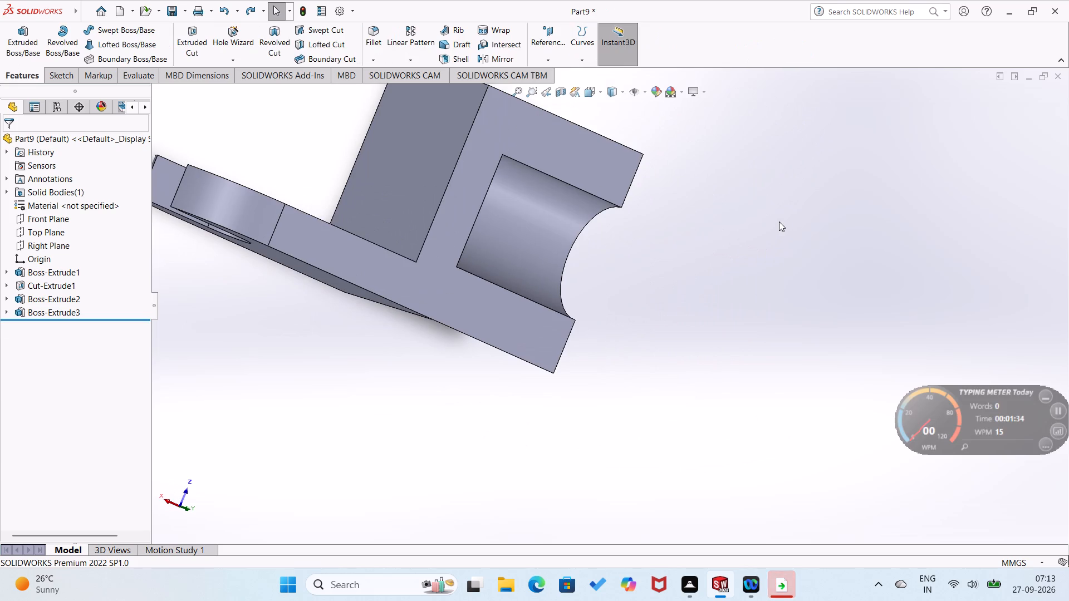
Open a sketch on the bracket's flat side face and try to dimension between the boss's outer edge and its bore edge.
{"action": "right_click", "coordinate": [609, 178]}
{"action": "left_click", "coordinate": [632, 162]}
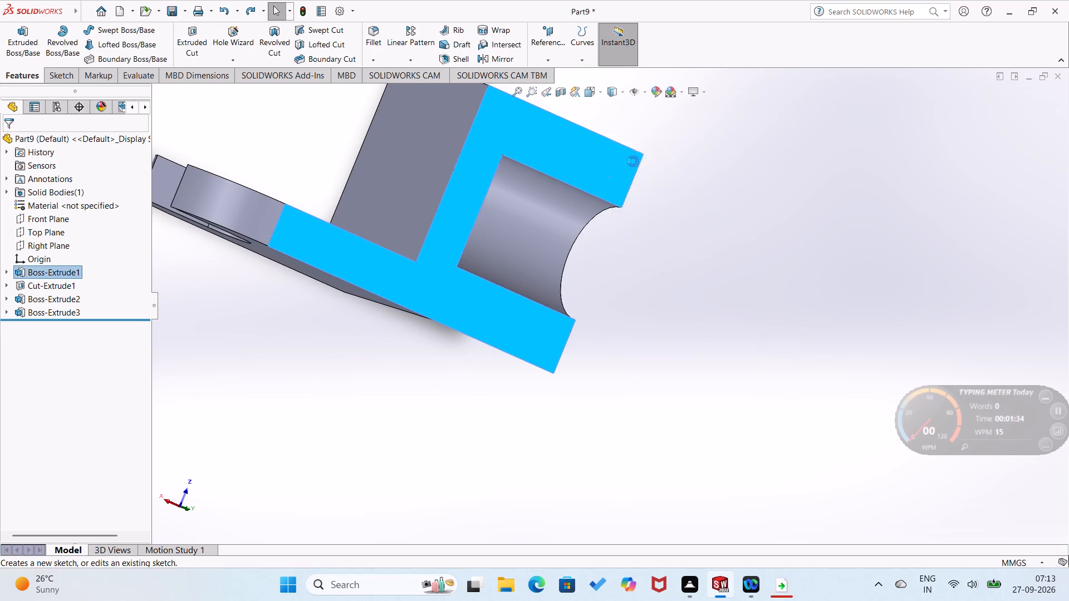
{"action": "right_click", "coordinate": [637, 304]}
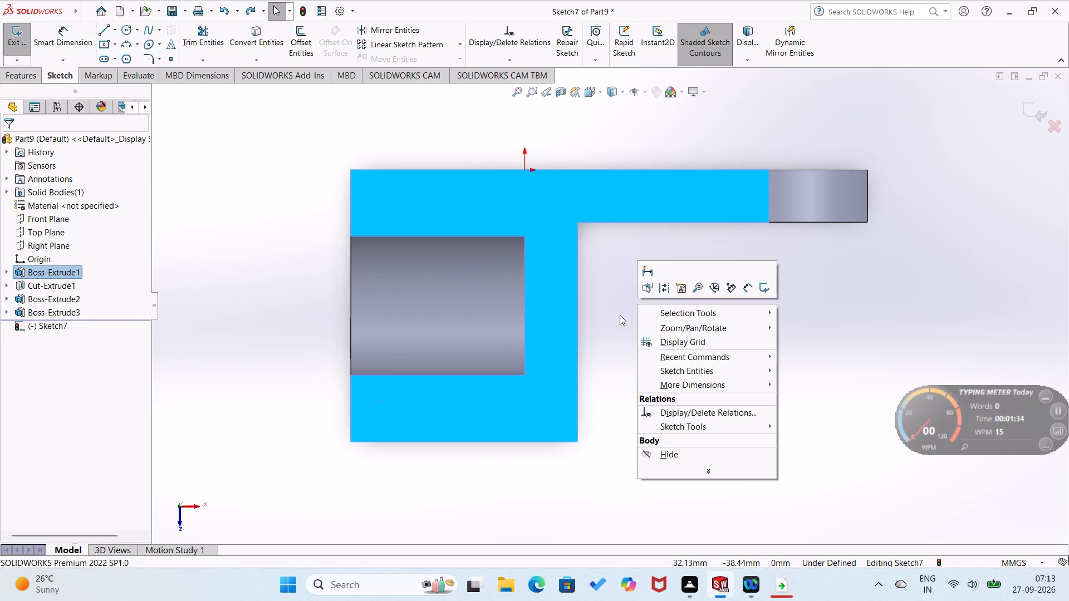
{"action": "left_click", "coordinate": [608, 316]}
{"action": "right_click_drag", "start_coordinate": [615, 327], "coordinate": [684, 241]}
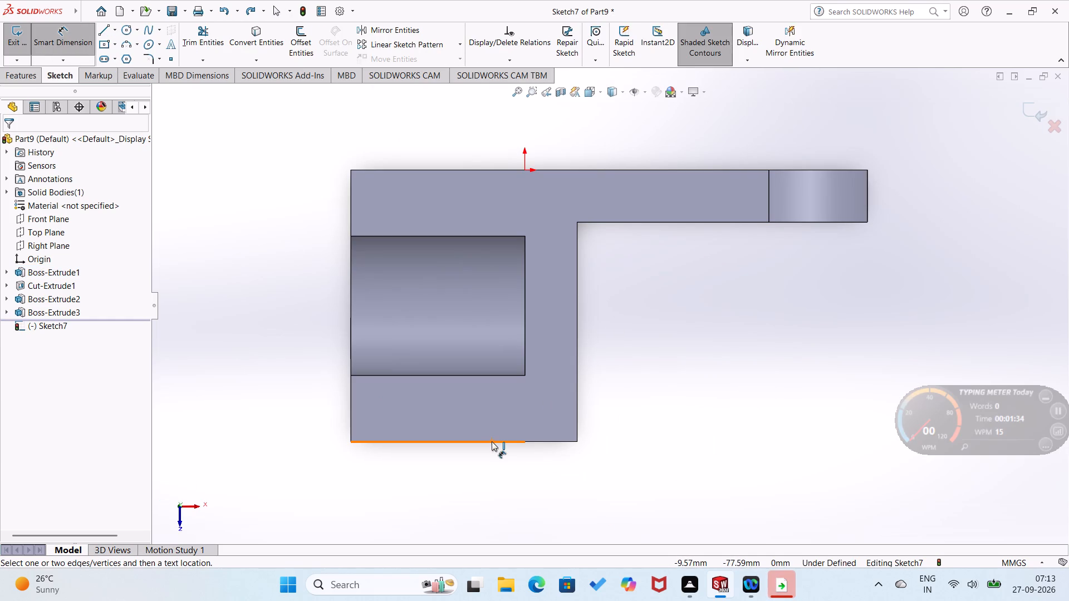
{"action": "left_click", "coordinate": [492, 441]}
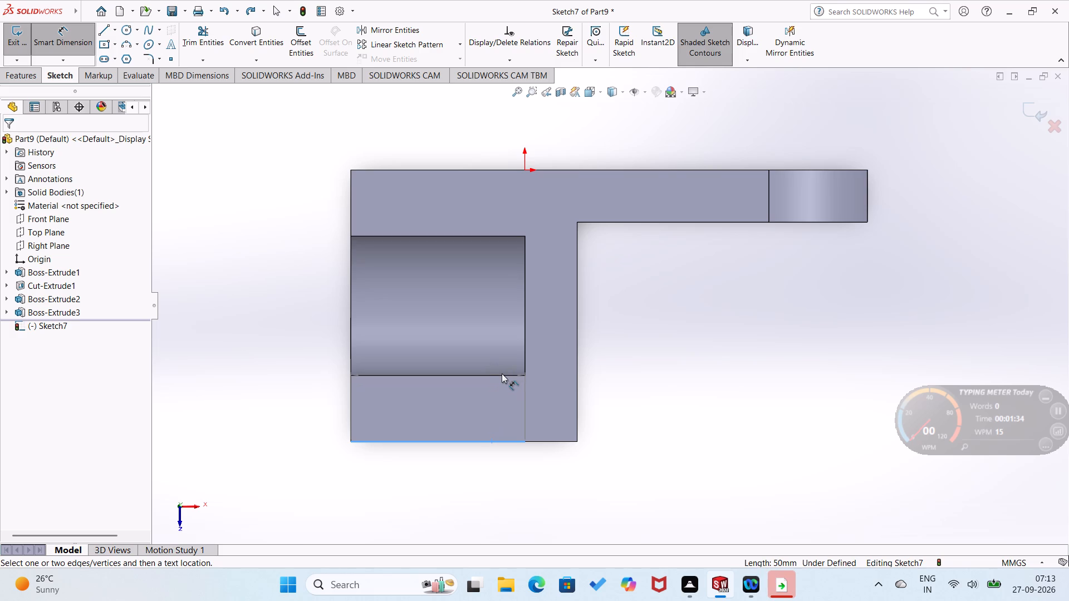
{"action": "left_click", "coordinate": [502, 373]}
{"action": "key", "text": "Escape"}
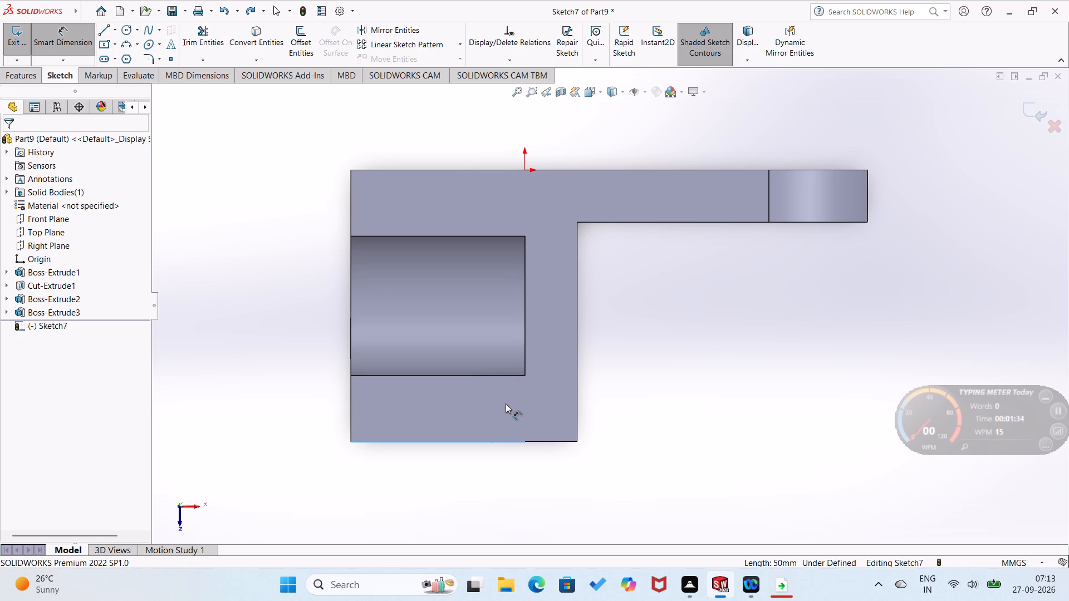
Examine the half-round bored boss, the wall and the slotted plate from several angles.
{"action": "middle_click_drag", "start_coordinate": [506, 404], "coordinate": [576, 386]}
{"action": "middle_click_drag", "start_coordinate": [575, 370], "coordinate": [556, 353]}
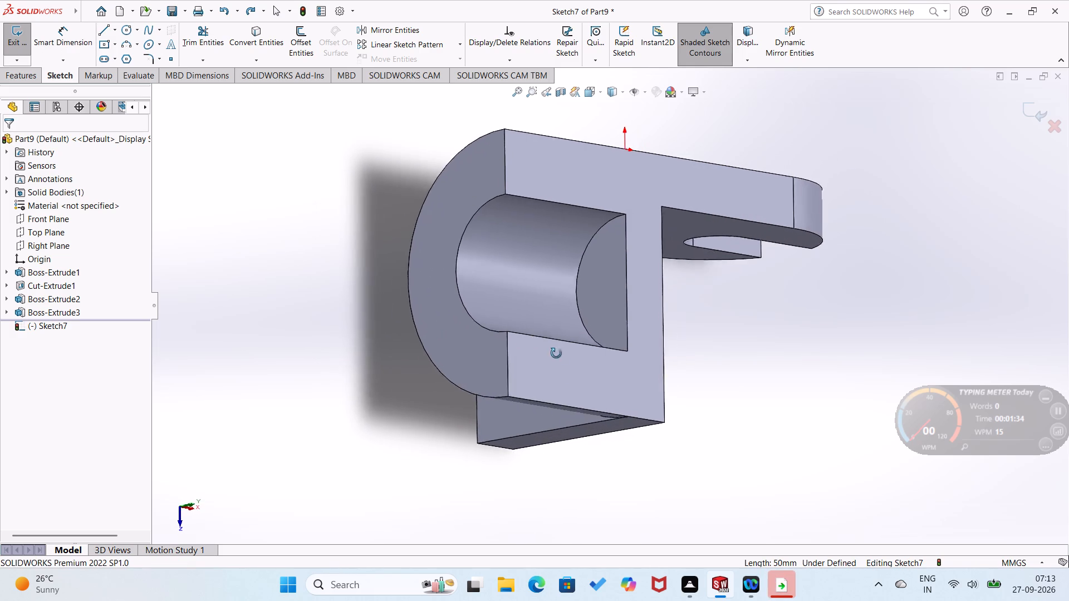
{"action": "middle_click_drag", "start_coordinate": [556, 353], "coordinate": [536, 107]}
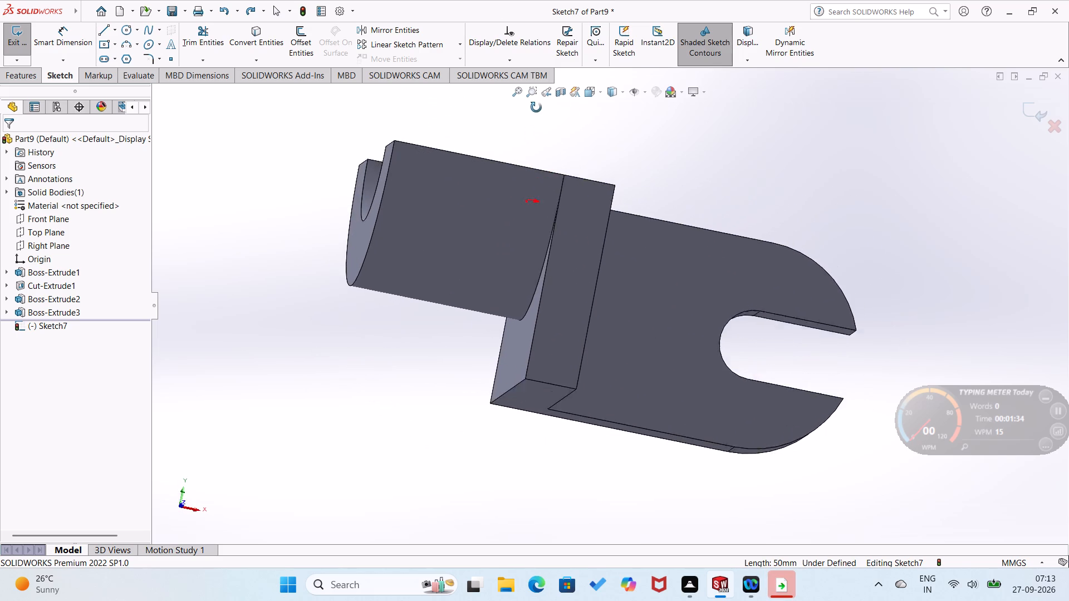
{"action": "middle_click_drag", "start_coordinate": [536, 107], "coordinate": [541, 168]}
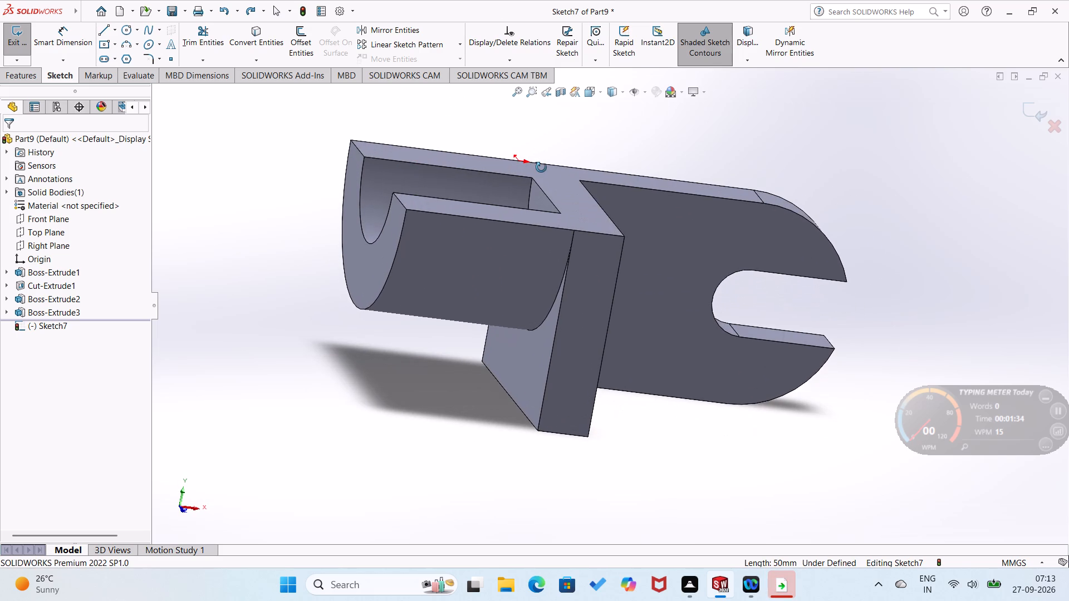
{"action": "middle_click_drag", "start_coordinate": [541, 168], "coordinate": [563, 0]}
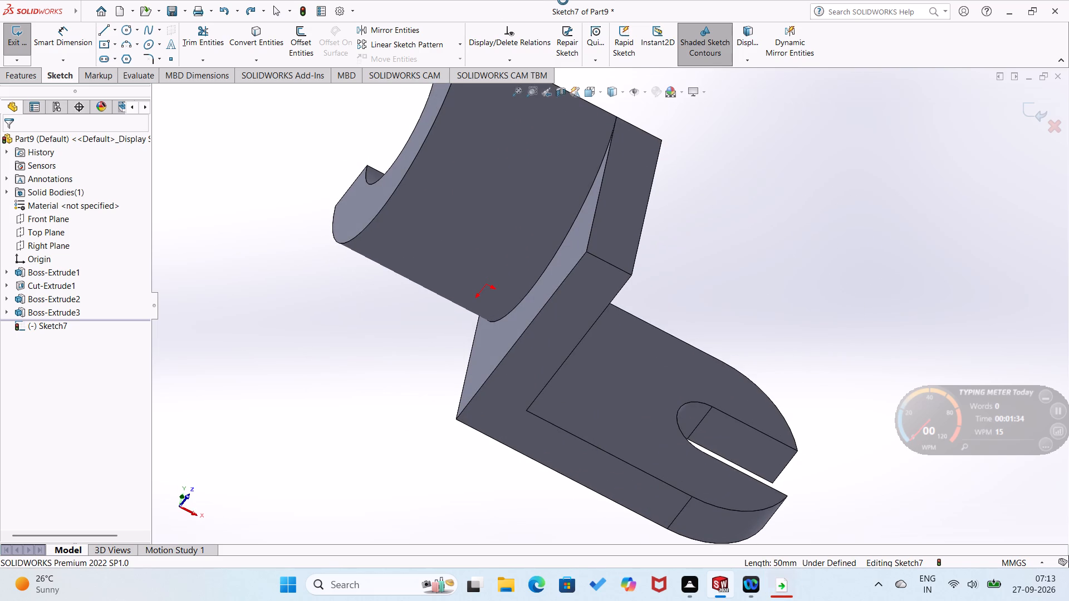
{"action": "middle_click_drag", "start_coordinate": [563, 0], "coordinate": [573, 60]}
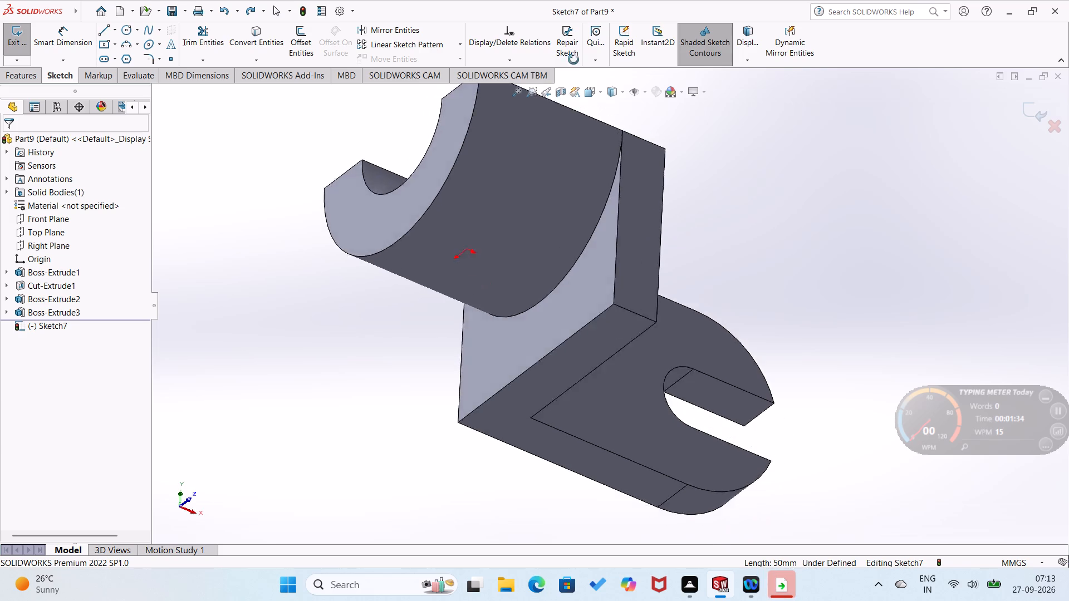
{"action": "middle_click_drag", "start_coordinate": [573, 60], "coordinate": [487, 289]}
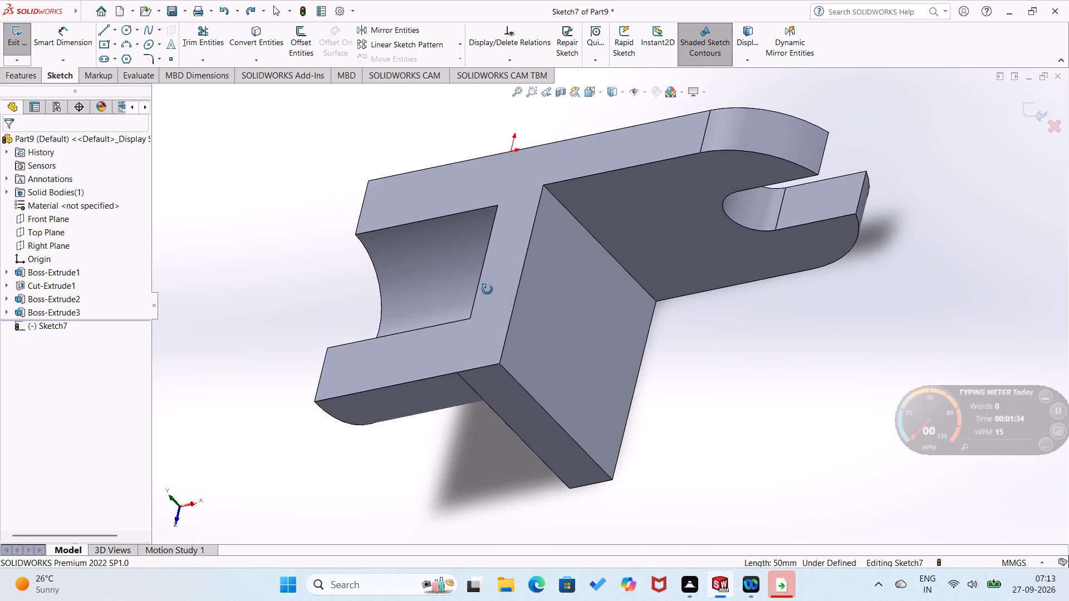
{"action": "middle_click_drag", "start_coordinate": [487, 289], "coordinate": [484, 287]}
{"action": "right_click_drag", "start_coordinate": [576, 310], "coordinate": [571, 310]}
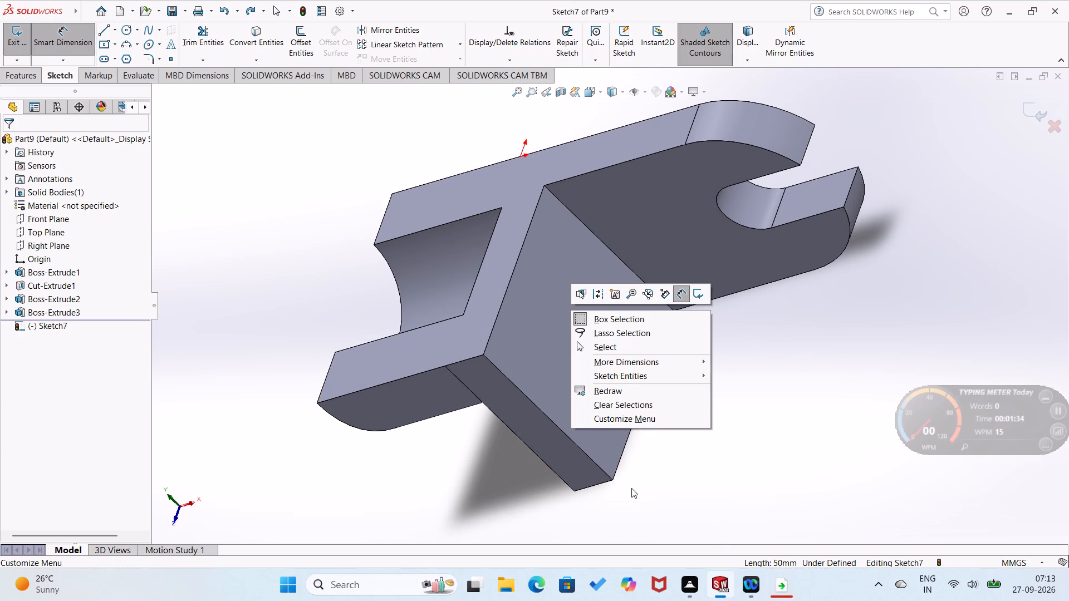
{"action": "middle_click_drag", "start_coordinate": [631, 488], "coordinate": [627, 302]}
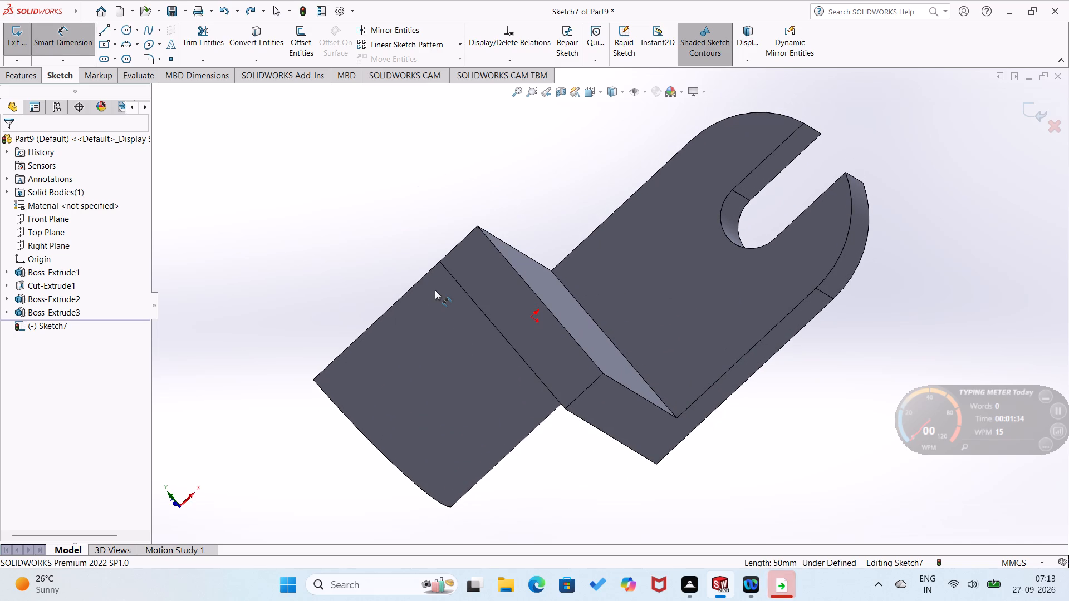
Undo the new side-face sketch, the half-round boss with its sketch, and the wall extrusion, back to the wall's 78 mm rectangle sketch.
{"action": "key", "text": "ctrl+z"}
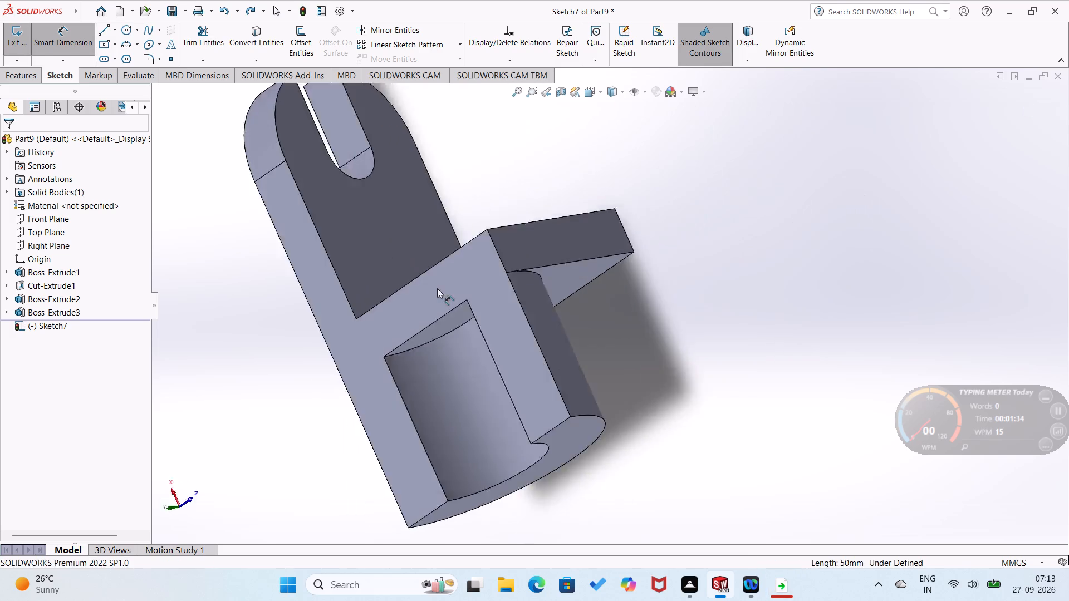
{"action": "key", "text": "ctrl+z"}
{"action": "key", "text": "ctrl+z"}
{"action": "key", "text": "ctrl+z"}
{"action": "key", "text": "ctrl+z"}
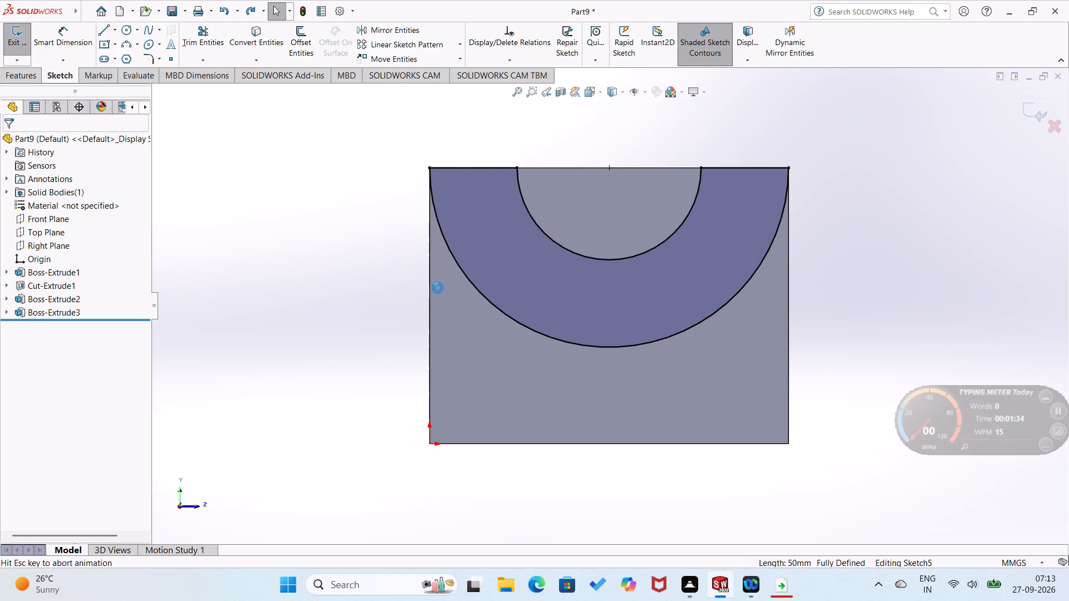
{"action": "key", "text": "ctrl+z"}
{"action": "key", "text": "ctrl+z"}
{"action": "key", "text": "ctrl+z"}
{"action": "key", "text": "ctrl+z"}
{"action": "key", "text": "ctrl+z"}
{"action": "key", "text": "ctrl+z"}
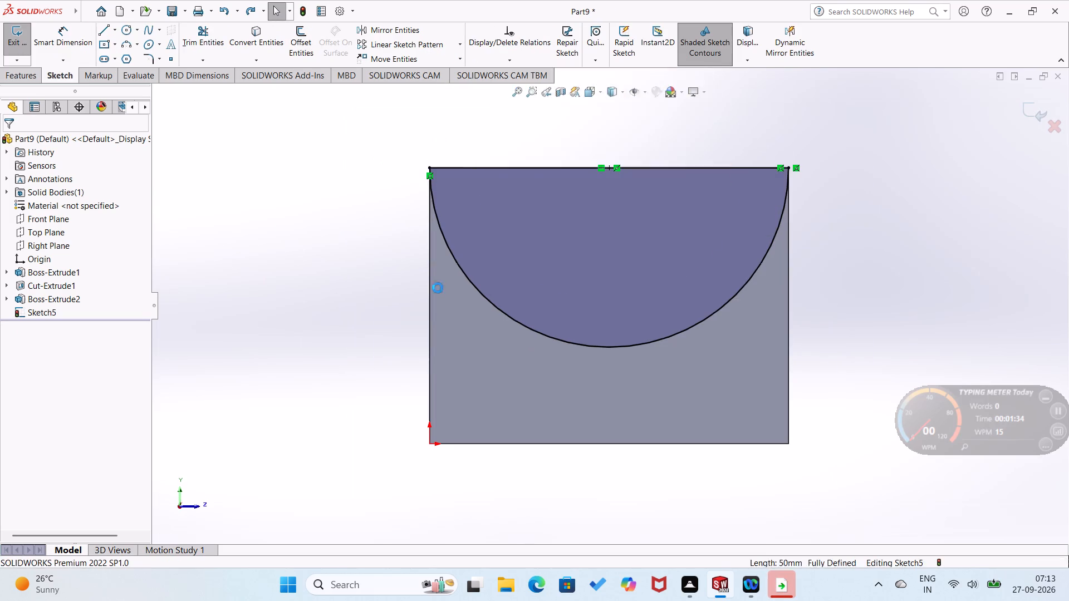
{"action": "key", "text": "ctrl+z"}
{"action": "key", "text": "ctrl+z"}
{"action": "key", "text": "ctrl+z"}
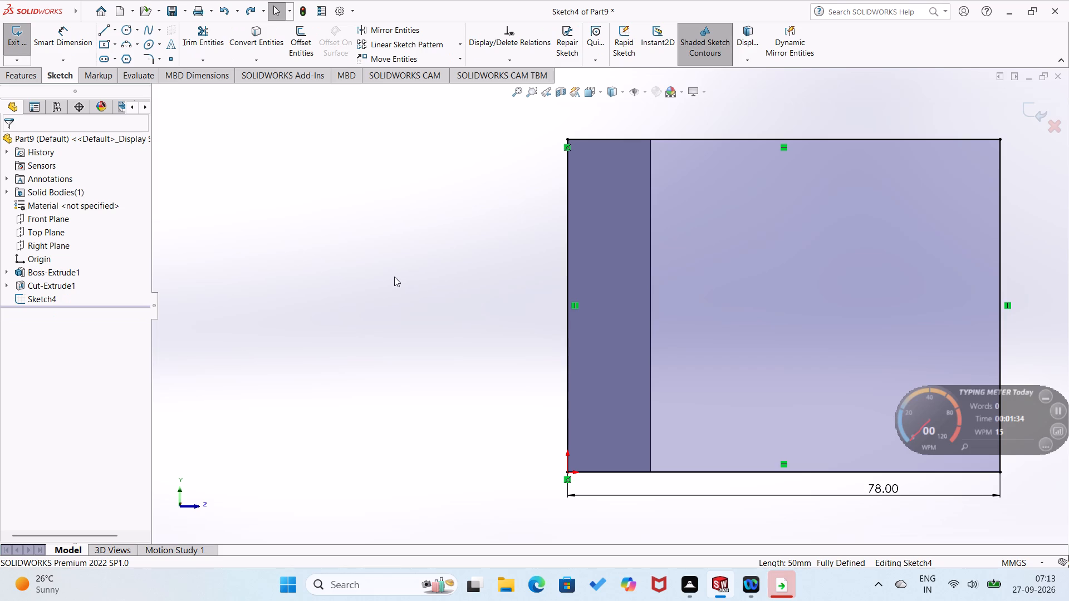
Extrude the wall's 78 mm rectangle 15 mm, reversed toward the slotted plate and merged with it.
{"action": "middle_click_drag", "start_coordinate": [394, 277], "coordinate": [313, 253]}
{"action": "scroll", "coordinate": [312, 253], "scroll_direction": "up", "scroll_amount": 1}
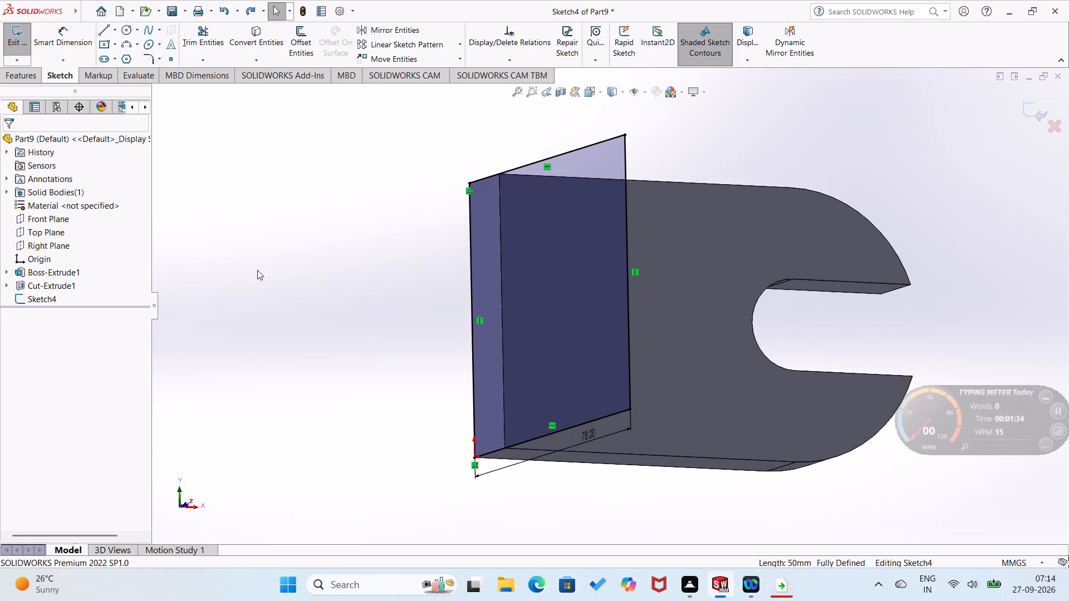
{"action": "left_click", "coordinate": [33, 78]}
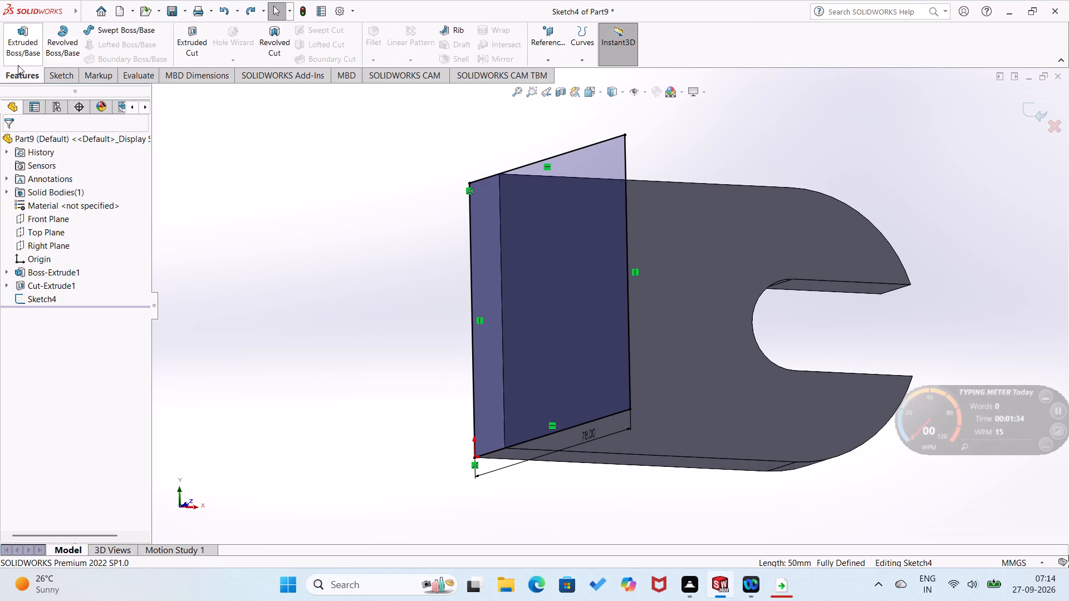
{"action": "left_click", "coordinate": [17, 57]}
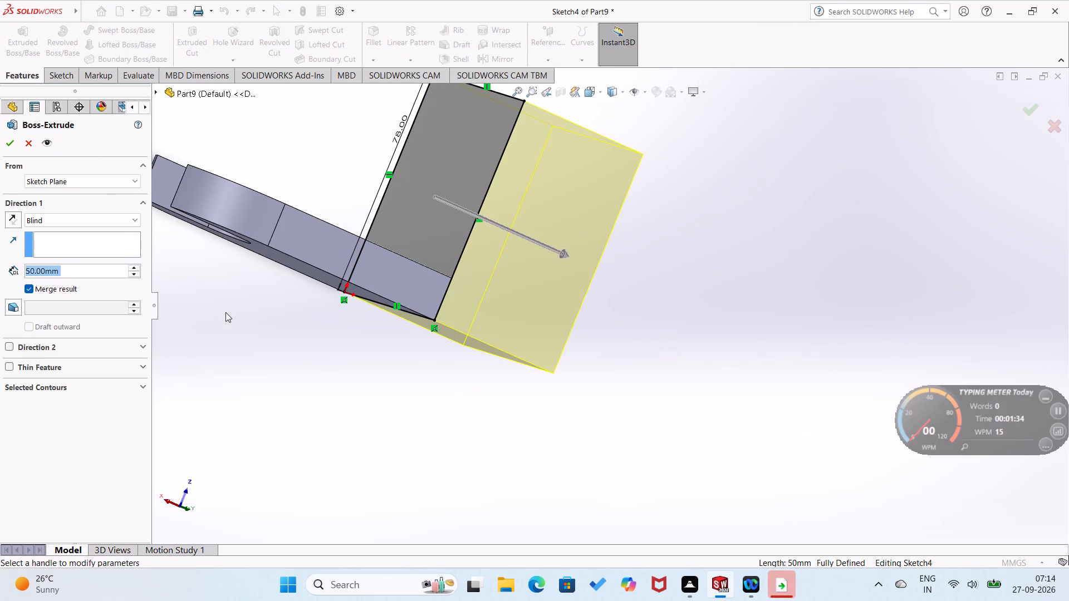
{"action": "middle_click_drag", "start_coordinate": [236, 318], "coordinate": [276, 378]}
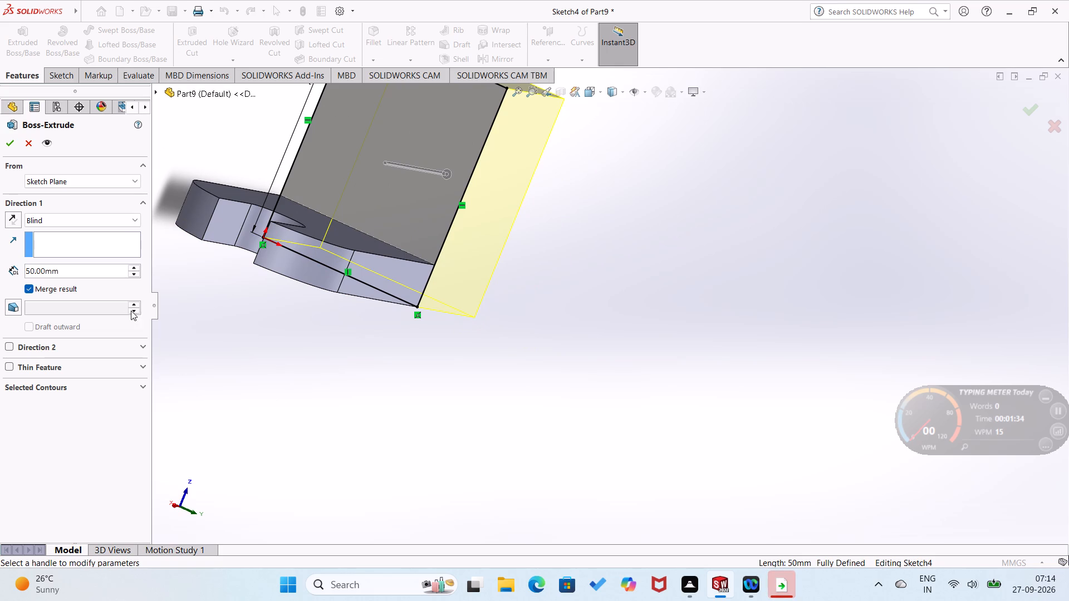
{"action": "left_click_drag", "start_coordinate": [117, 273], "coordinate": [105, 273]}
{"action": "type", "text": "15"}
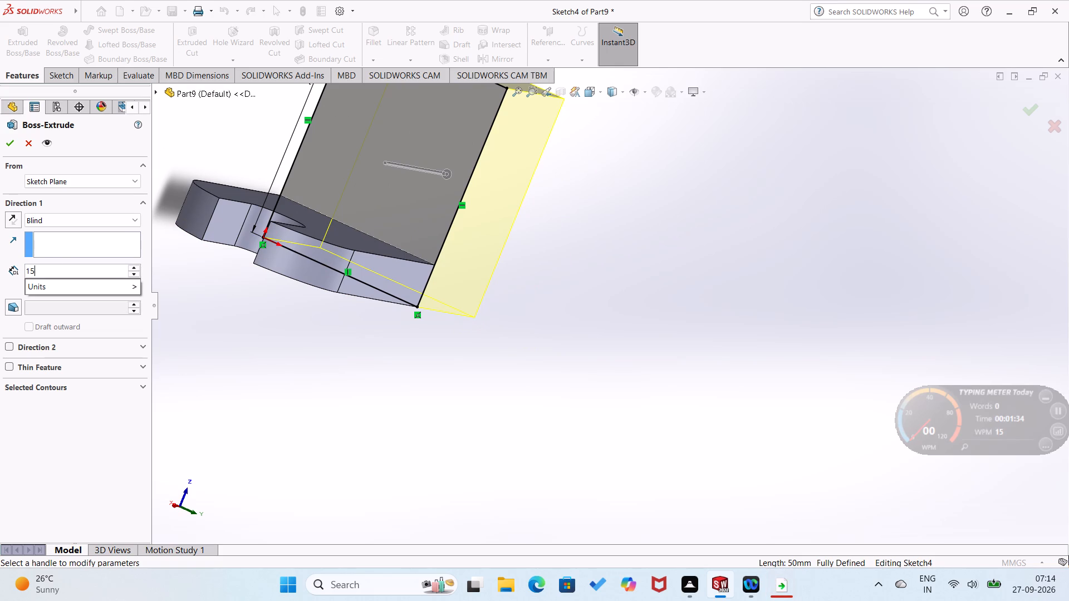
{"action": "key", "text": "Return"}
{"action": "scroll", "coordinate": [301, 314], "scroll_direction": "up", "scroll_amount": 2}
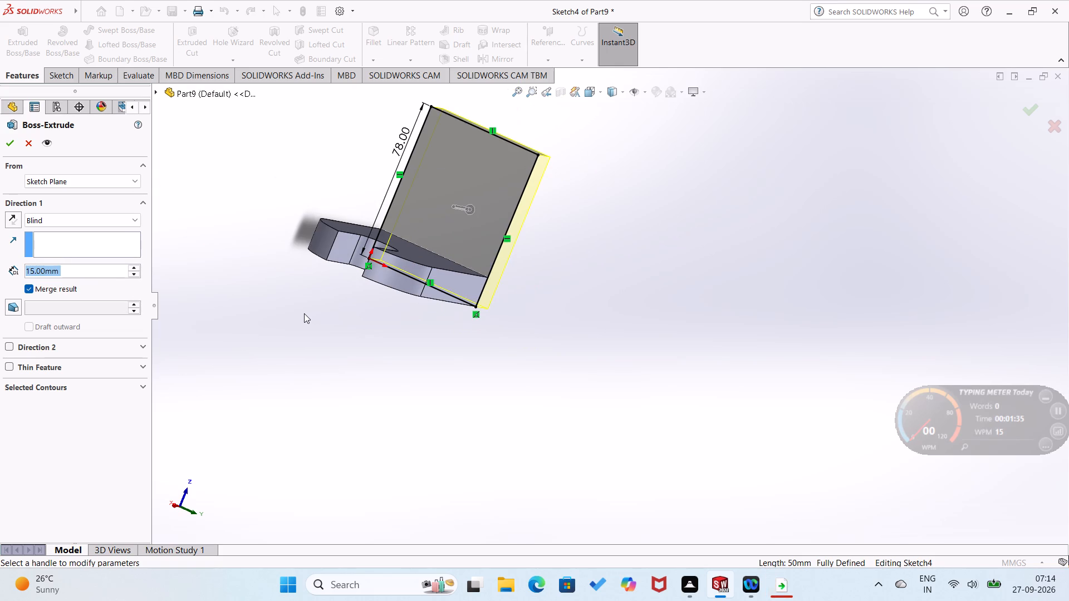
{"action": "middle_click_drag", "start_coordinate": [305, 313], "coordinate": [272, 361]}
{"action": "left_click", "coordinate": [13, 218]}
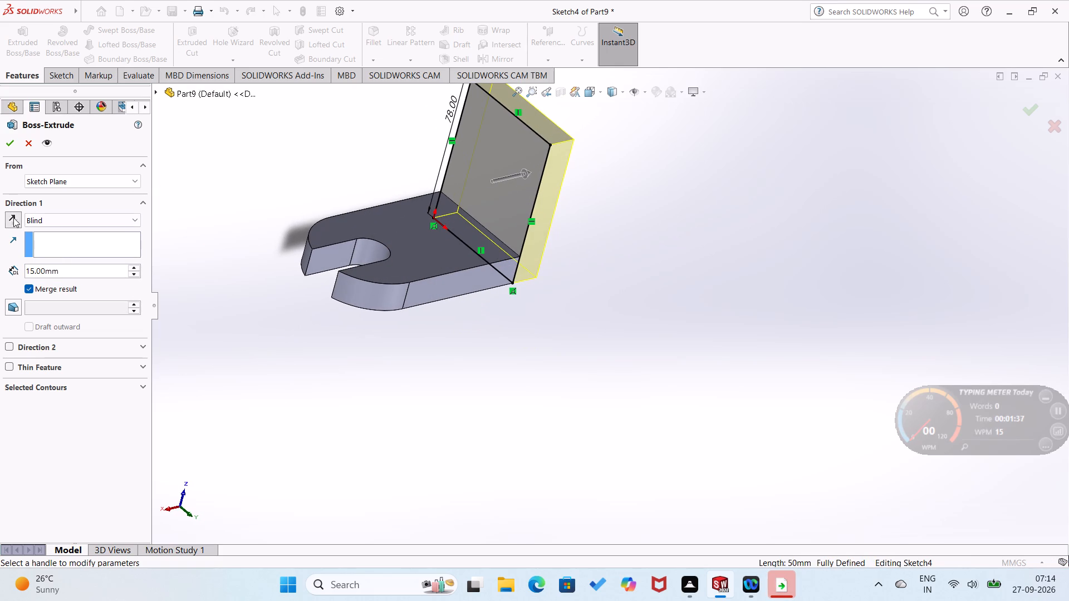
{"action": "left_click", "coordinate": [4, 146]}
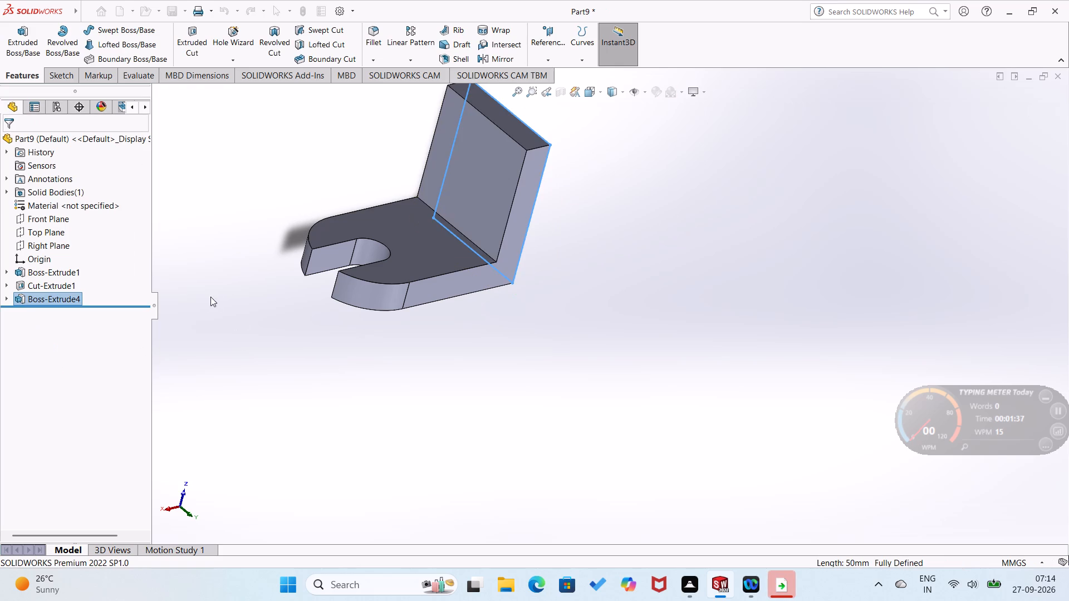
{"action": "left_click", "coordinate": [290, 357]}
On the wall's outer face, sketch a 30 mm radius circle centred on the upper edge's midpoint and reaching the wall's corner.
{"action": "middle_click_drag", "start_coordinate": [453, 321], "coordinate": [365, 399]}
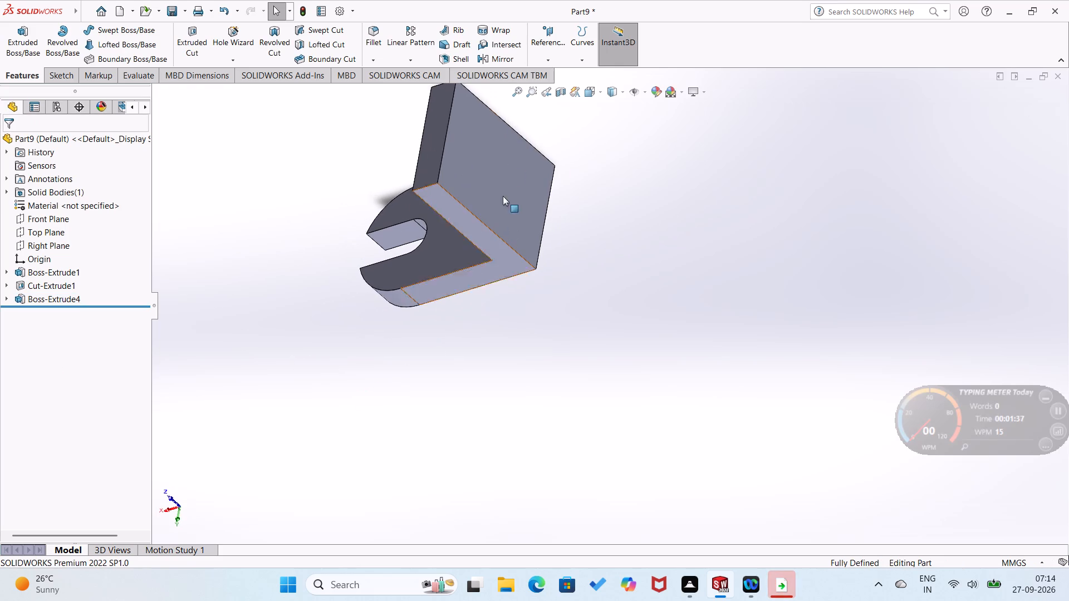
{"action": "right_click", "coordinate": [481, 160]}
{"action": "left_click", "coordinate": [512, 141]}
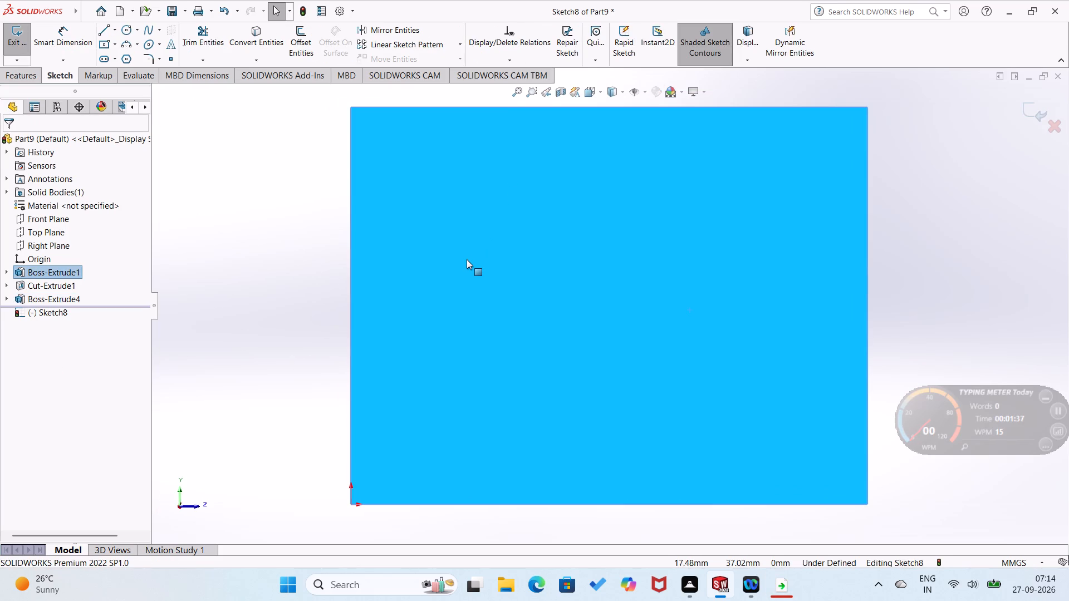
{"action": "scroll", "coordinate": [491, 263], "scroll_direction": "up", "scroll_amount": 2}
{"action": "middle_click_drag", "start_coordinate": [590, 289], "coordinate": [555, 297]}
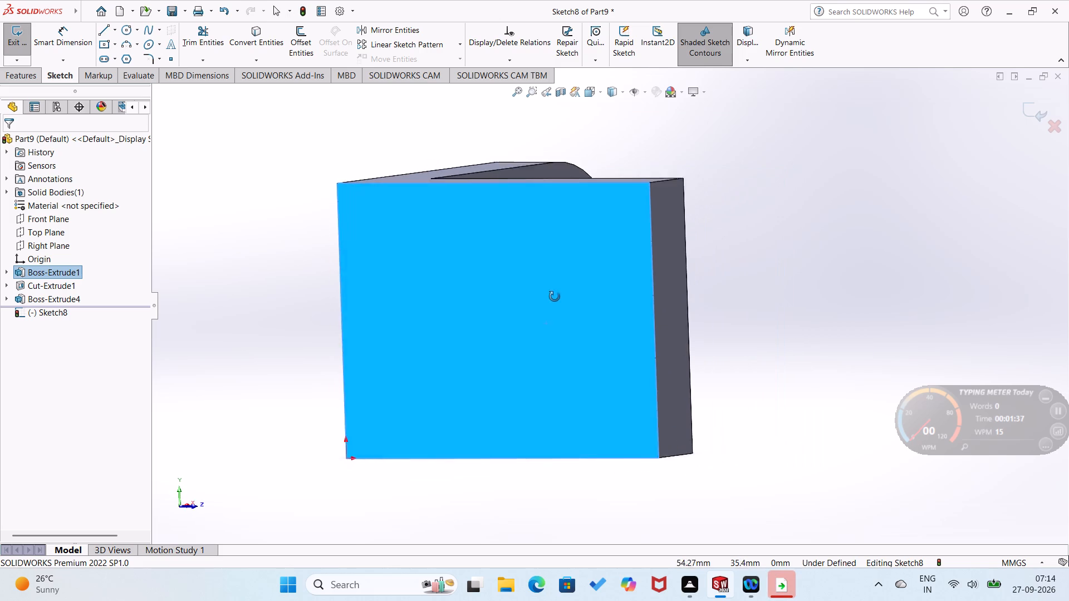
{"action": "middle_click_drag", "start_coordinate": [555, 297], "coordinate": [557, 292]}
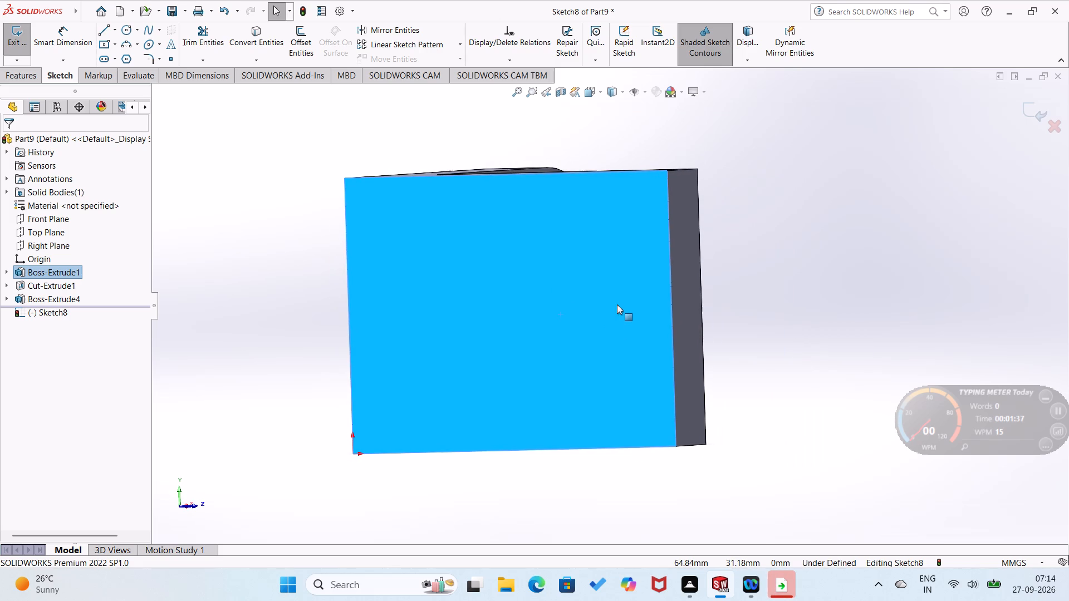
{"action": "key", "text": "ctrl+8"}
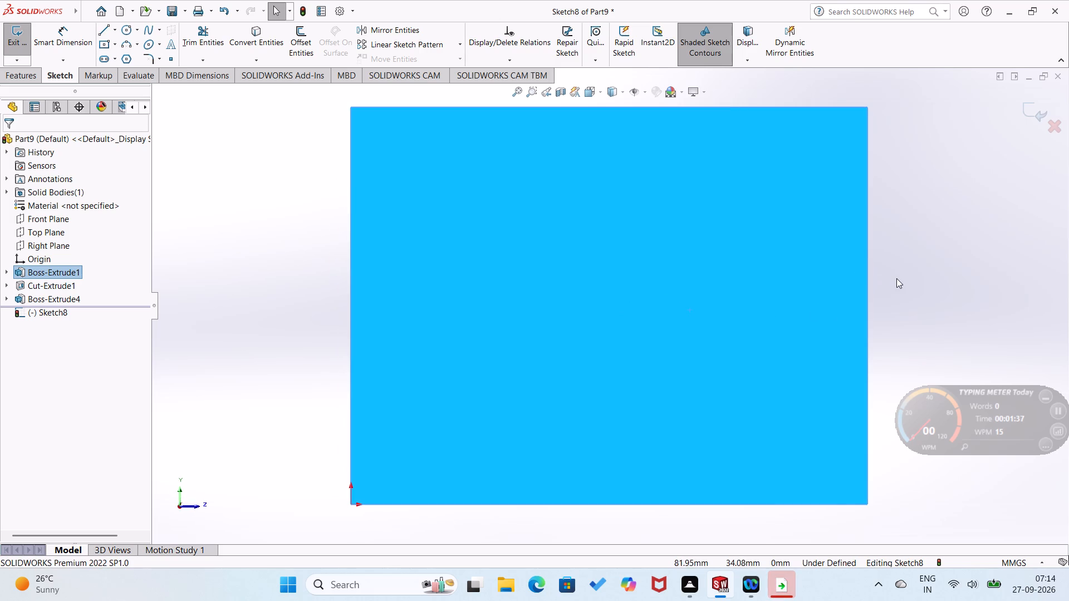
{"action": "right_click", "coordinate": [896, 278]}
{"action": "scroll", "coordinate": [896, 278], "scroll_direction": "up", "scroll_amount": 1}
{"action": "right_click_drag", "start_coordinate": [858, 302], "coordinate": [867, 257]}
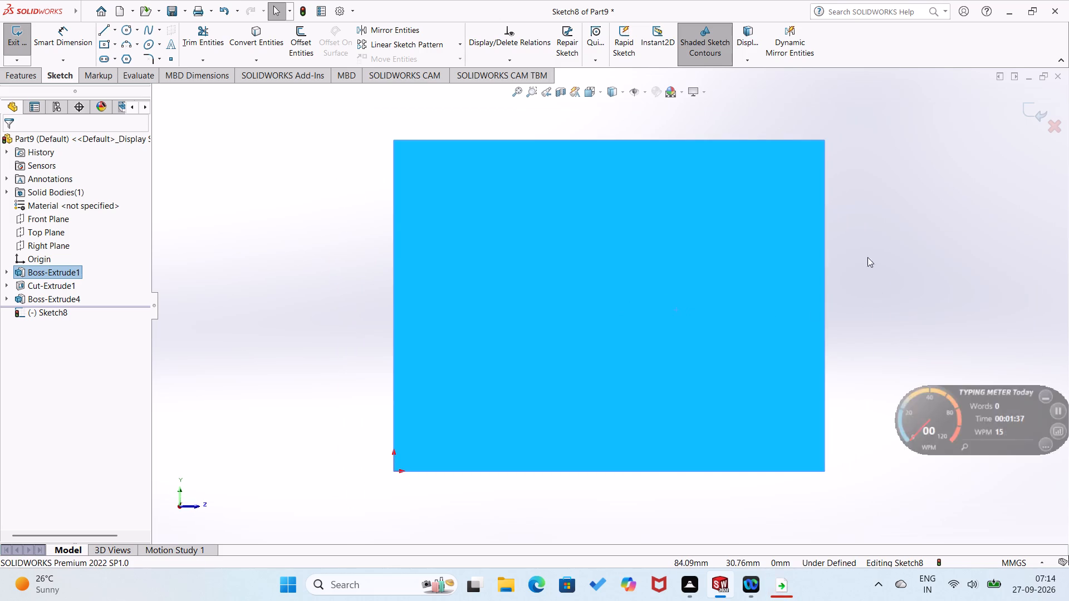
{"action": "right_click_drag", "start_coordinate": [867, 257], "coordinate": [882, 204]}
{"action": "right_click_drag", "start_coordinate": [875, 250], "coordinate": [983, 284]}
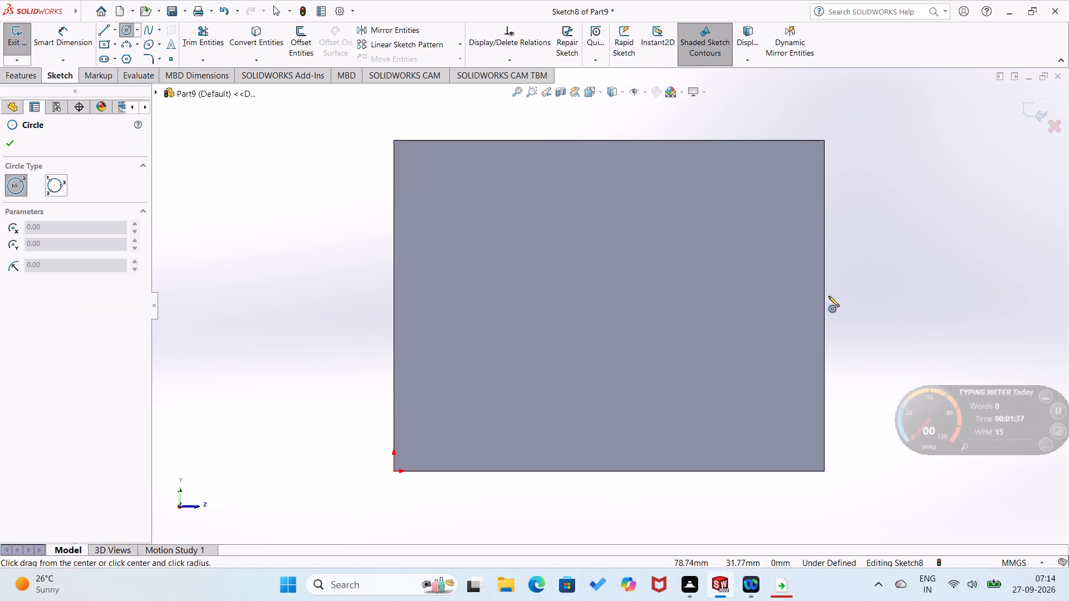
{"action": "left_click", "coordinate": [823, 306]}
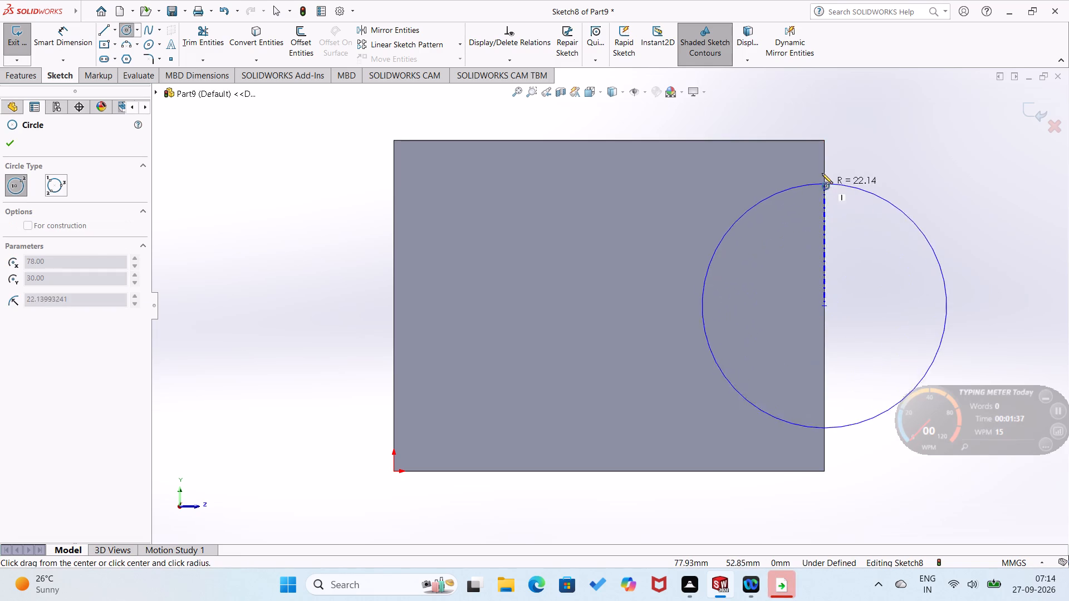
{"action": "left_click", "coordinate": [824, 139]}
{"action": "right_click_drag", "start_coordinate": [864, 221], "coordinate": [885, 154]}
{"action": "right_click_drag", "start_coordinate": [859, 311], "coordinate": [883, 217]}
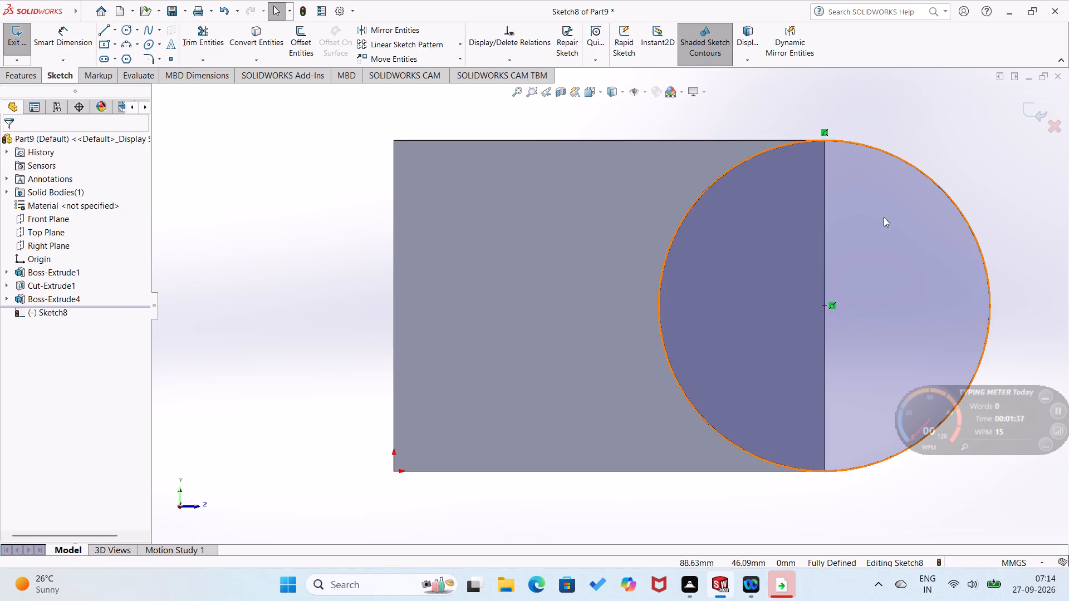
Sketch a 30 mm diameter circle concentric with the 30 mm radius circle on the wall's outer face.
{"action": "right_click_drag", "start_coordinate": [869, 268], "coordinate": [997, 311]}
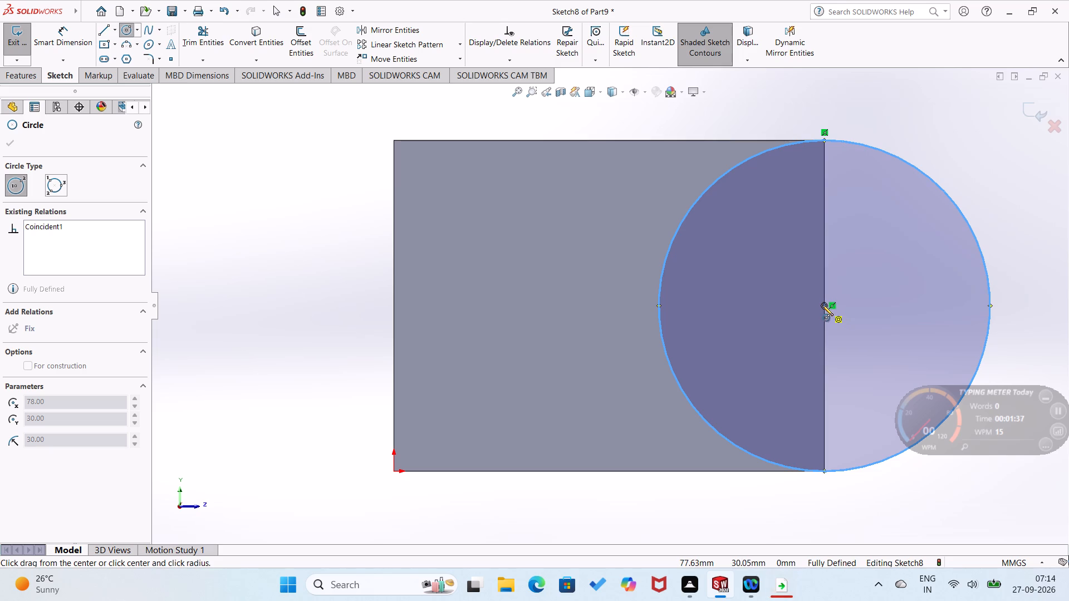
{"action": "left_click", "coordinate": [822, 305]}
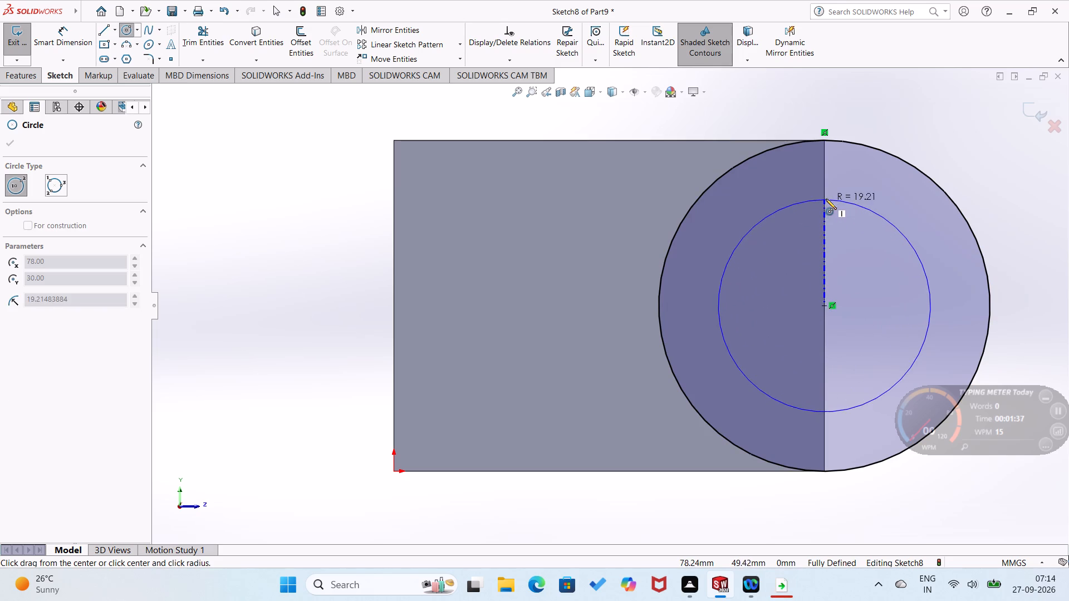
{"action": "left_click", "coordinate": [826, 199]}
{"action": "right_click_drag", "start_coordinate": [872, 261], "coordinate": [898, 174]}
{"action": "left_click", "coordinate": [895, 225]}
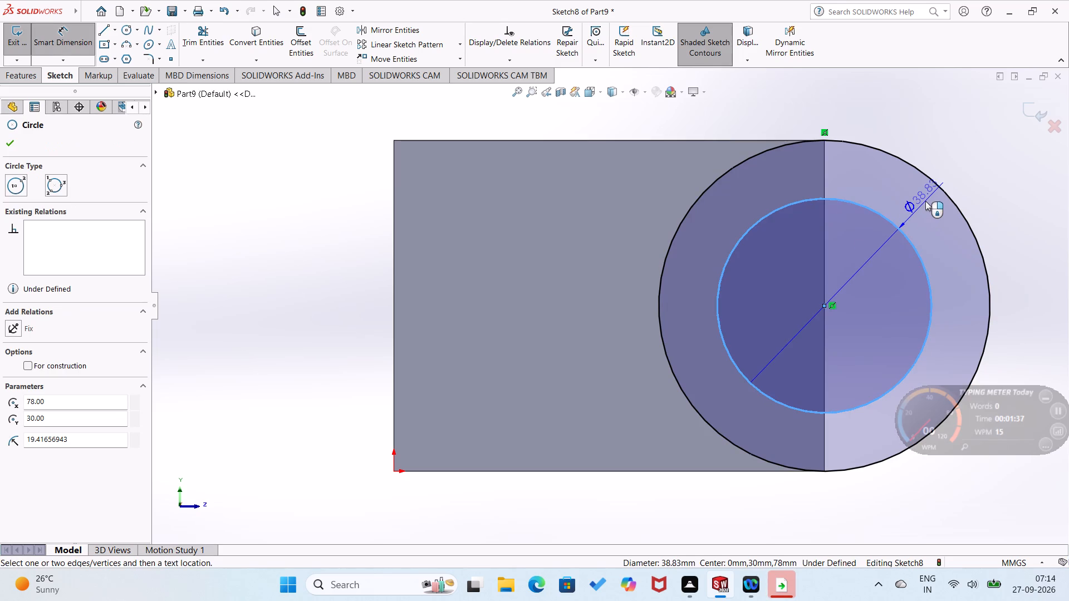
{"action": "left_click", "coordinate": [925, 201]}
{"action": "type", "text": "30."}
{"action": "key", "text": "Return"}
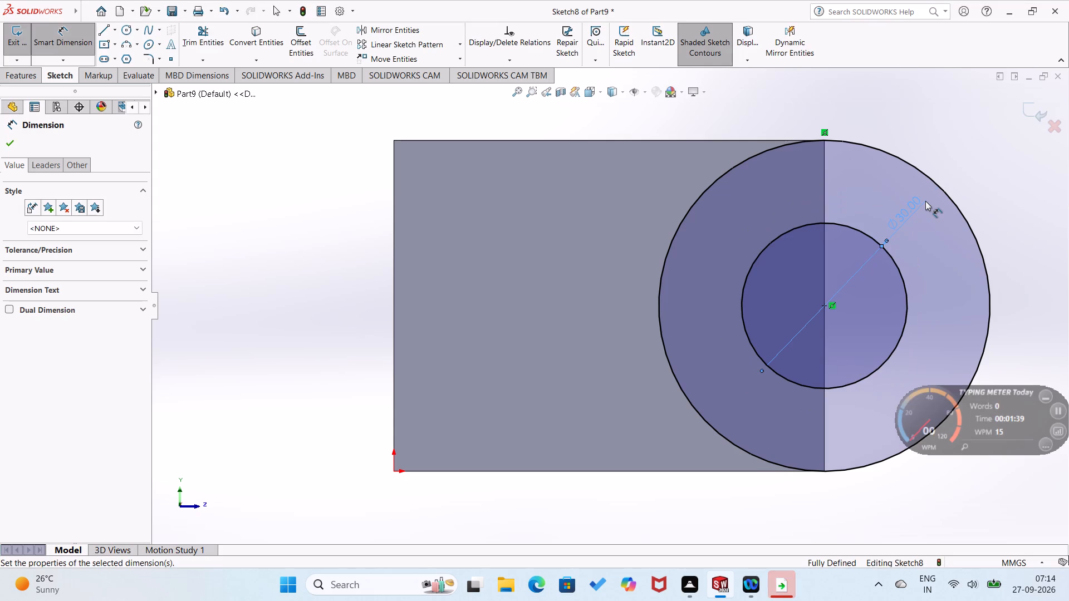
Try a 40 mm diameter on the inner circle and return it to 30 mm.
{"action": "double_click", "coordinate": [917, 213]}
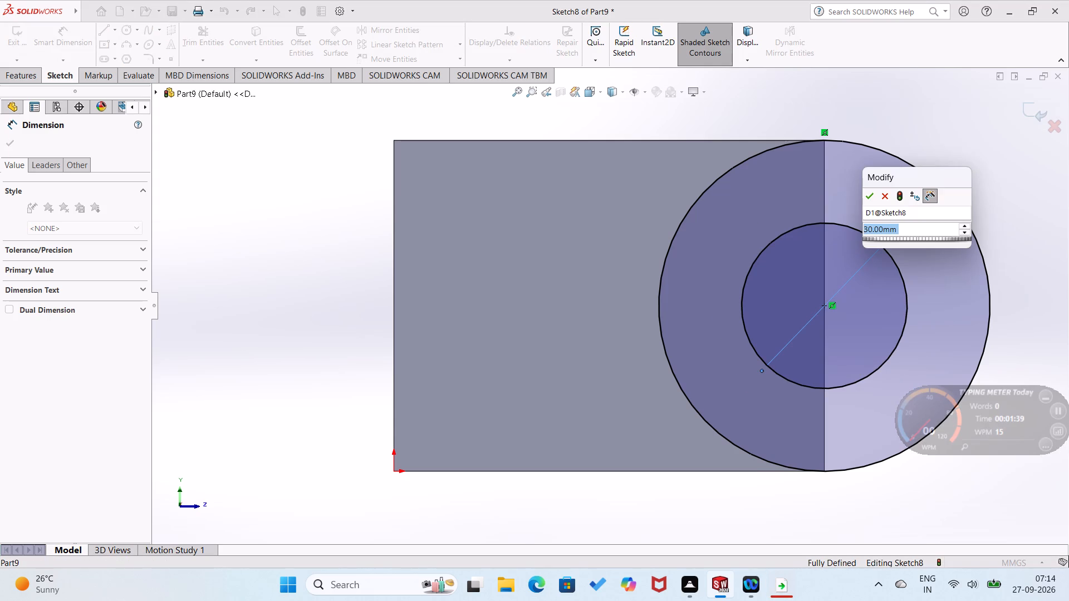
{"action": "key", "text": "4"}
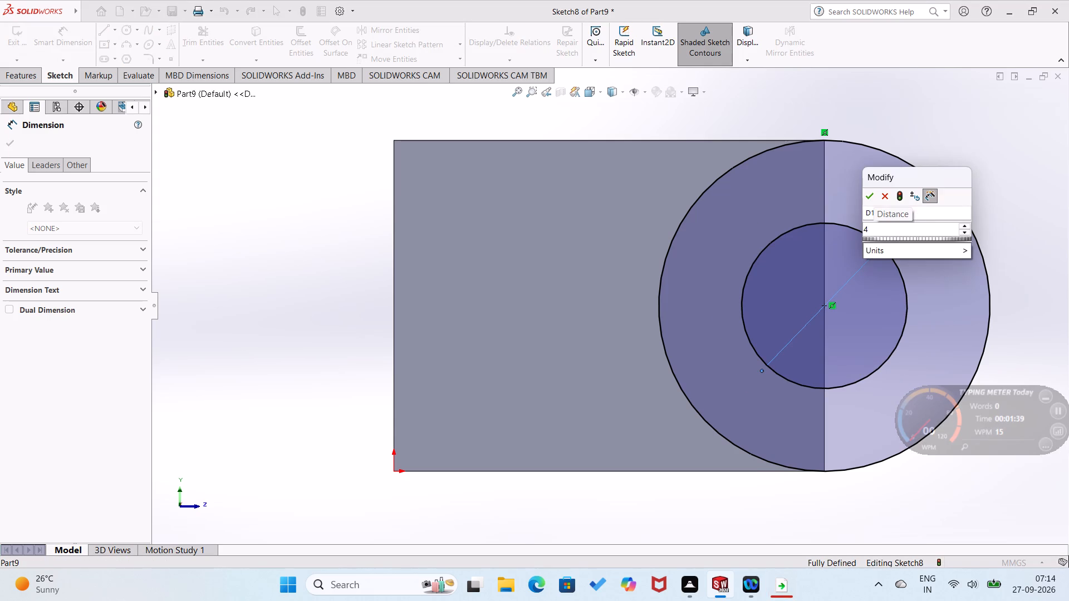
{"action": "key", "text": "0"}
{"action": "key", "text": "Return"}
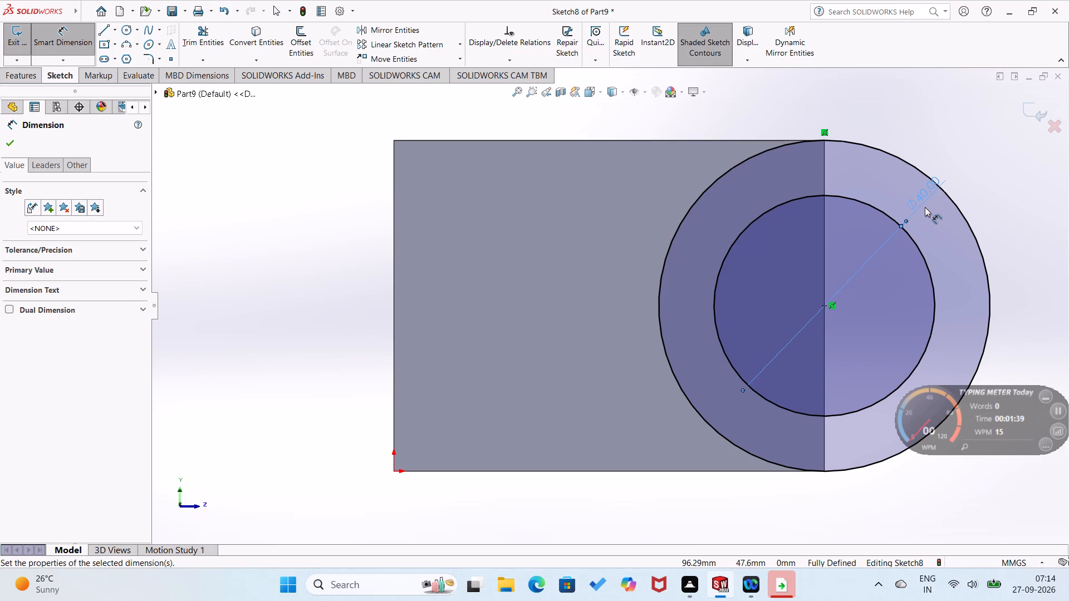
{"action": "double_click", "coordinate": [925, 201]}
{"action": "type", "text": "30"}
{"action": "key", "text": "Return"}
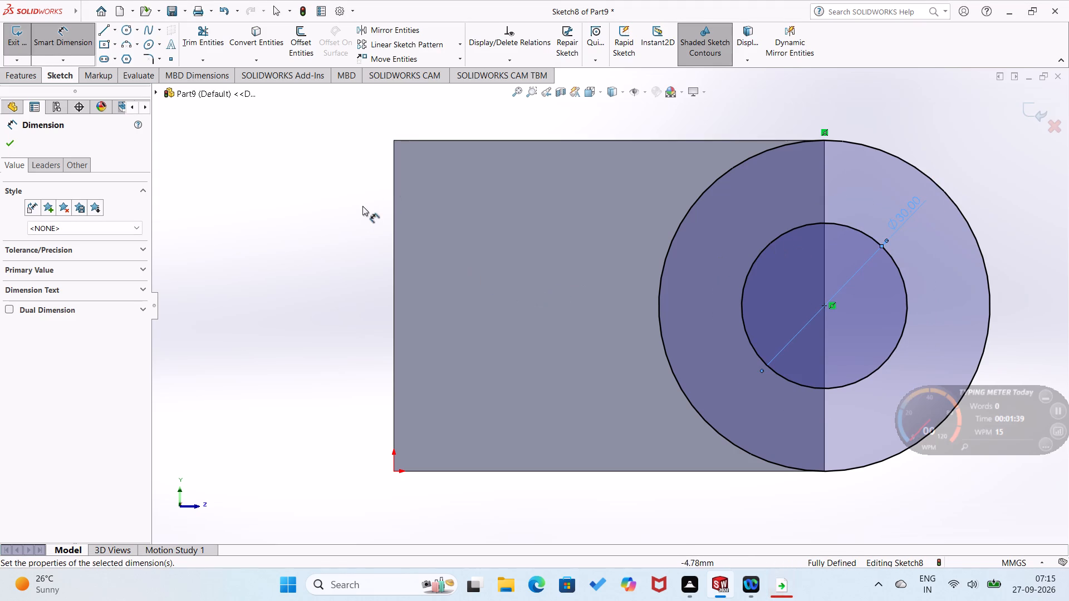
Draw a 60 mm line along the wall's upper edge and trim both circles and the line to a half ring inside the wall.
{"action": "right_click_drag", "start_coordinate": [359, 211], "coordinate": [258, 285]}
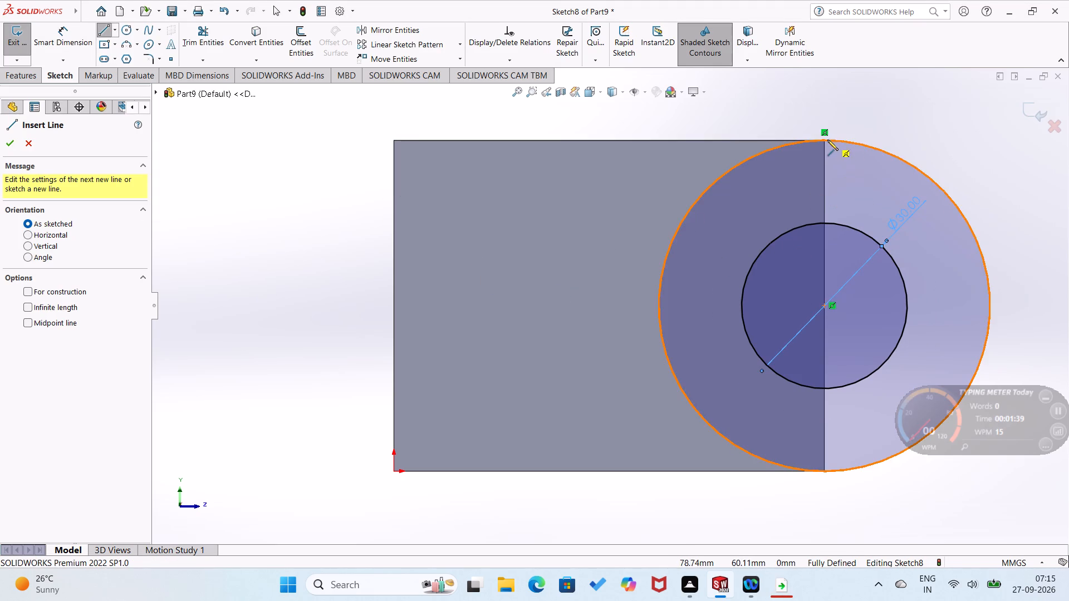
{"action": "left_click", "coordinate": [824, 139]}
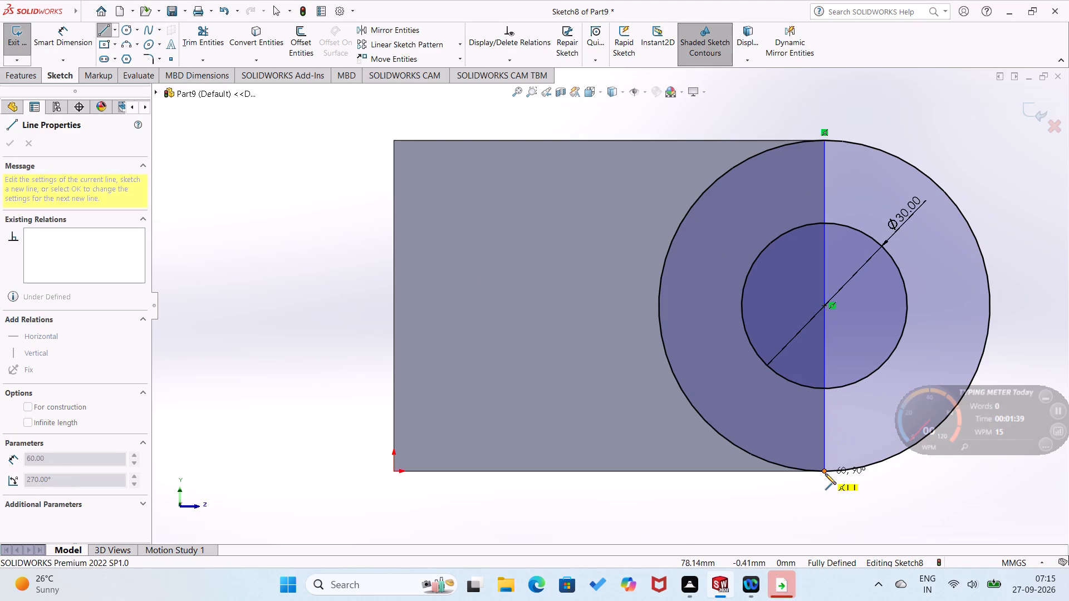
{"action": "left_click", "coordinate": [825, 474]}
{"action": "right_click_drag", "start_coordinate": [835, 477], "coordinate": [860, 395]}
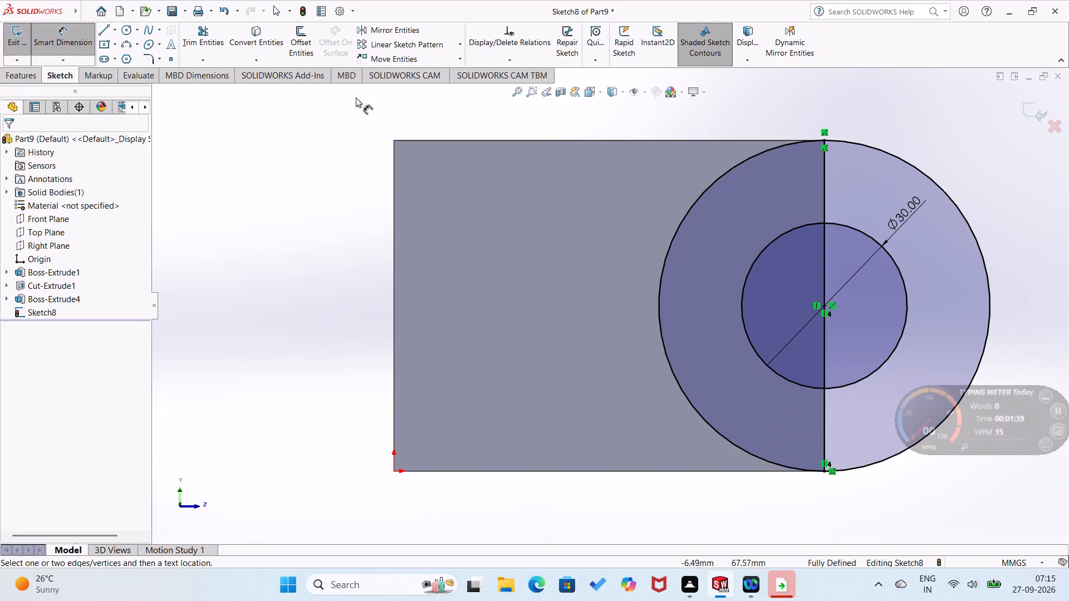
{"action": "left_click", "coordinate": [214, 44]}
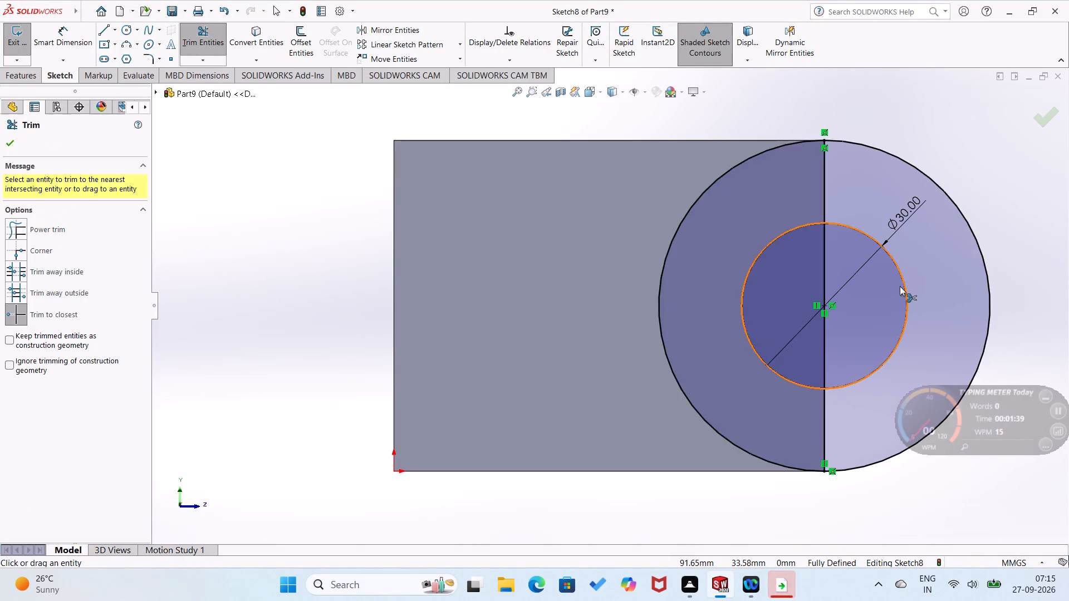
{"action": "left_click", "coordinate": [906, 285]}
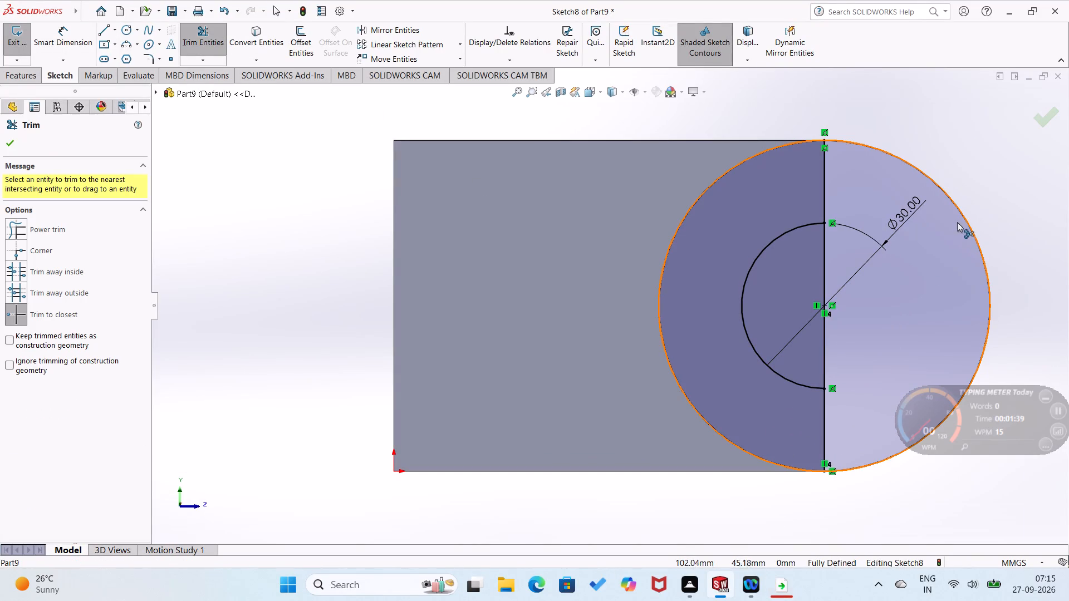
{"action": "left_click", "coordinate": [964, 216]}
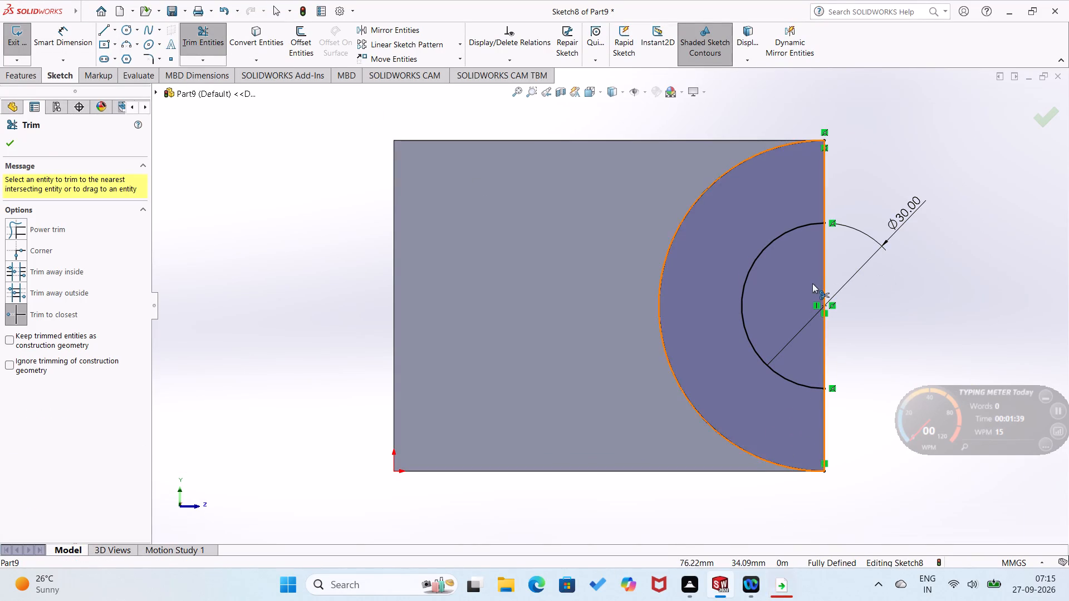
{"action": "left_click", "coordinate": [826, 277]}
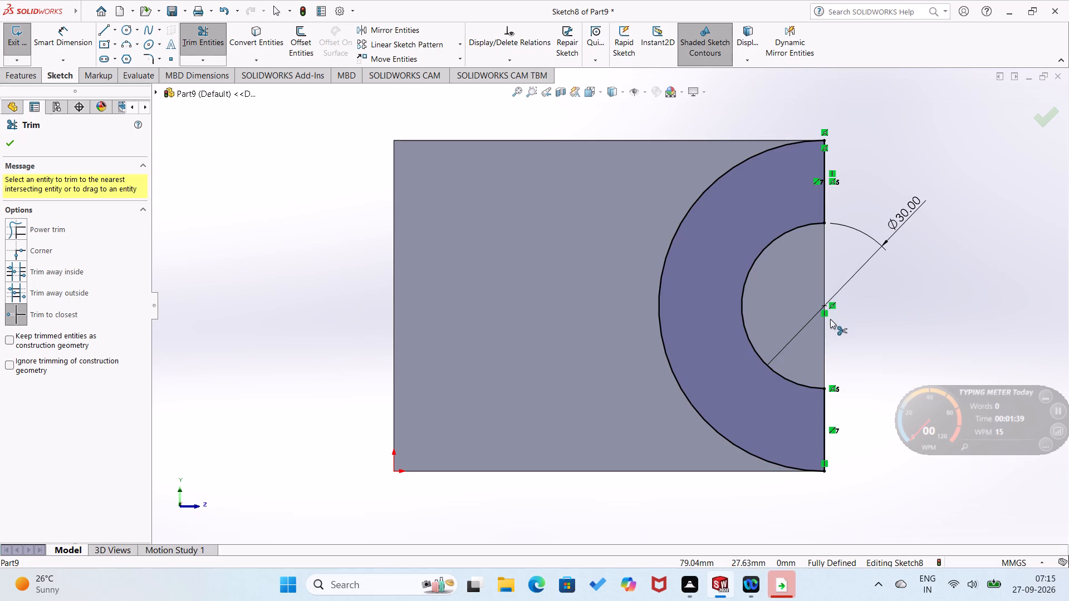
Extrude the half-ring profile 50 mm outward from the wall, blind and merged with the body.
{"action": "middle_click_drag", "start_coordinate": [862, 308], "coordinate": [811, 334]}
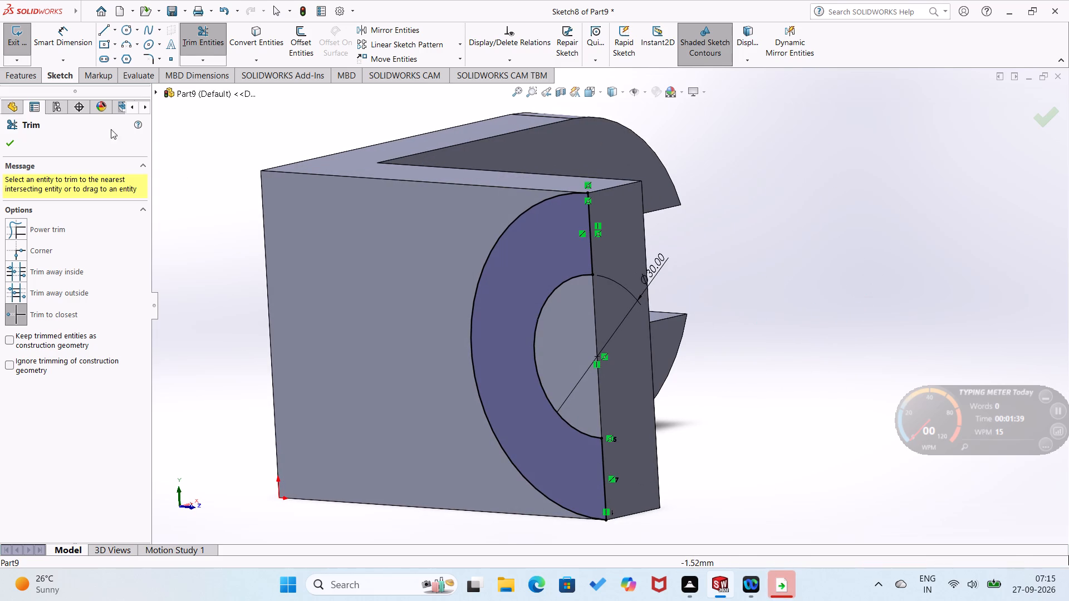
{"action": "left_click", "coordinate": [31, 72]}
{"action": "left_click", "coordinate": [24, 52]}
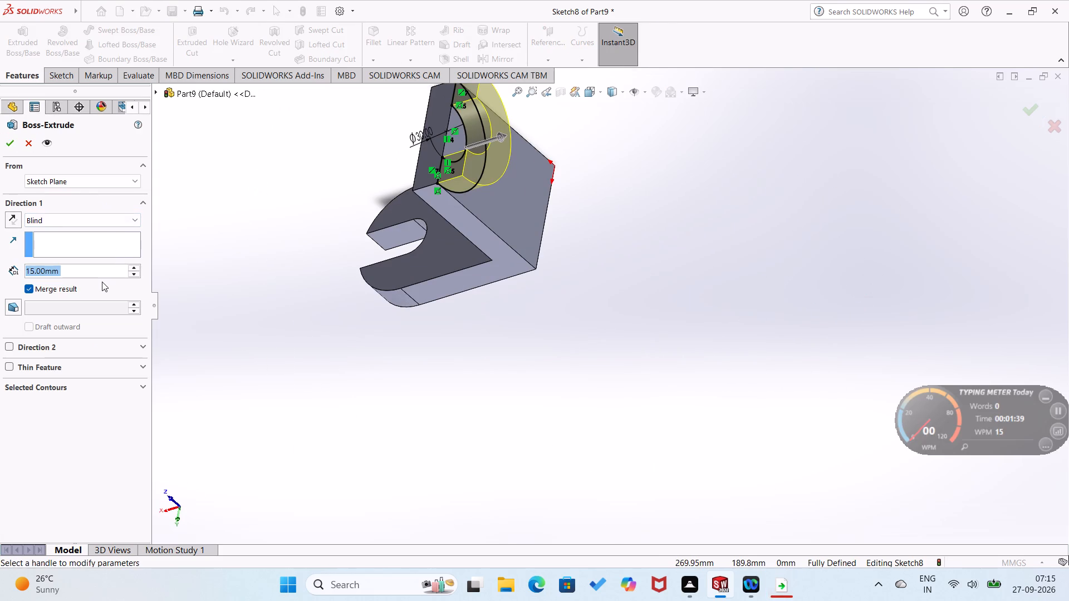
{"action": "type", "text": "50"}
{"action": "key", "text": "Return"}
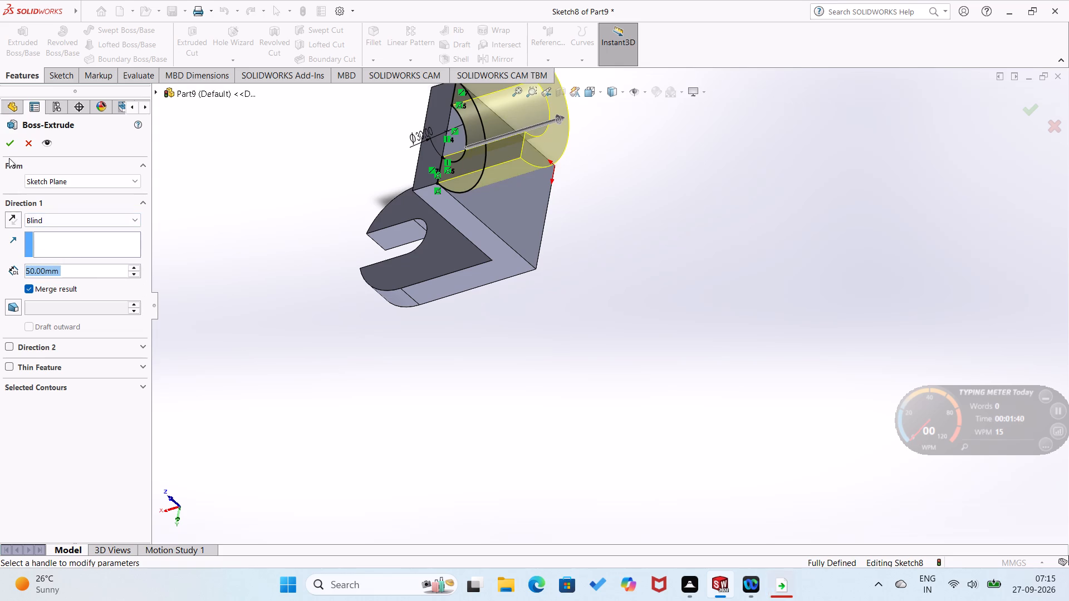
{"action": "left_click", "coordinate": [9, 151]}
{"action": "left_click", "coordinate": [180, 246]}
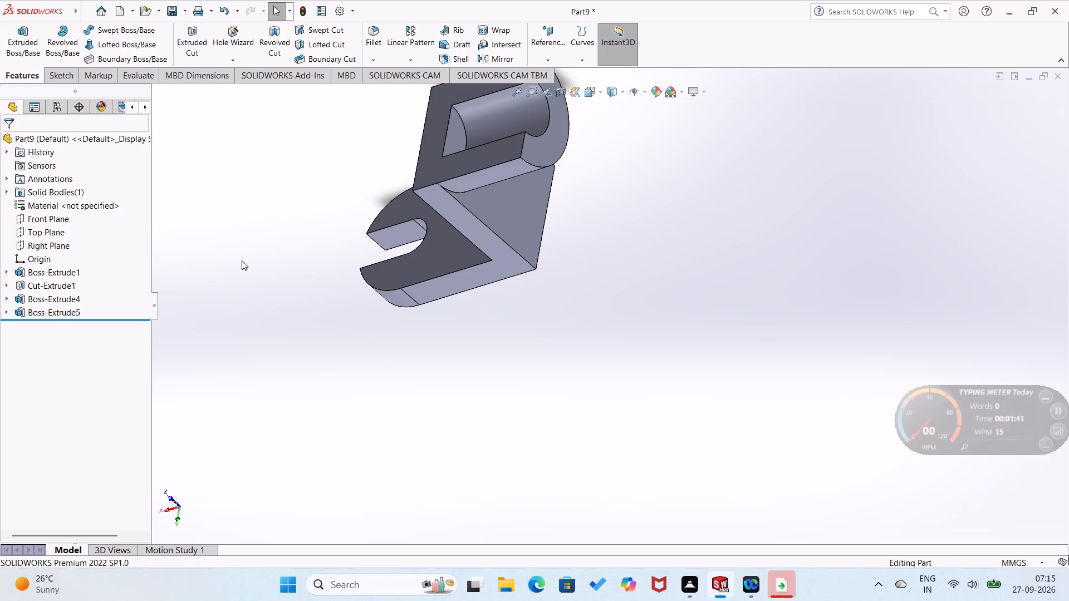
On the wall's face toward the slotted plate, sketch a 30 mm diameter circle centred on the upper edge's midpoint.
{"action": "middle_click_drag", "start_coordinate": [258, 259], "coordinate": [357, 229]}
{"action": "right_click", "coordinate": [459, 177]}
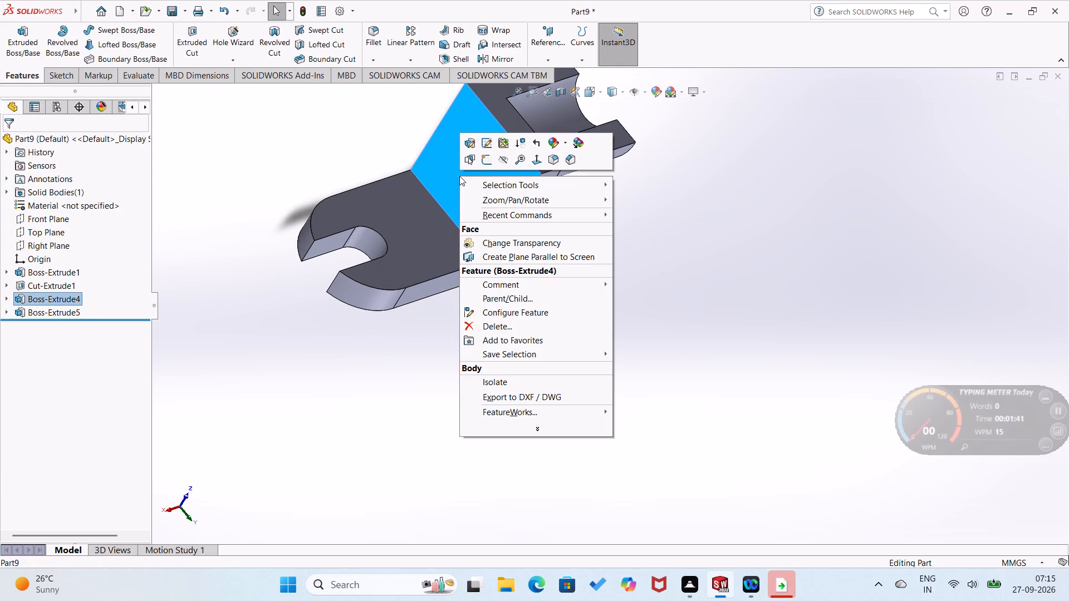
{"action": "left_click", "coordinate": [483, 157]}
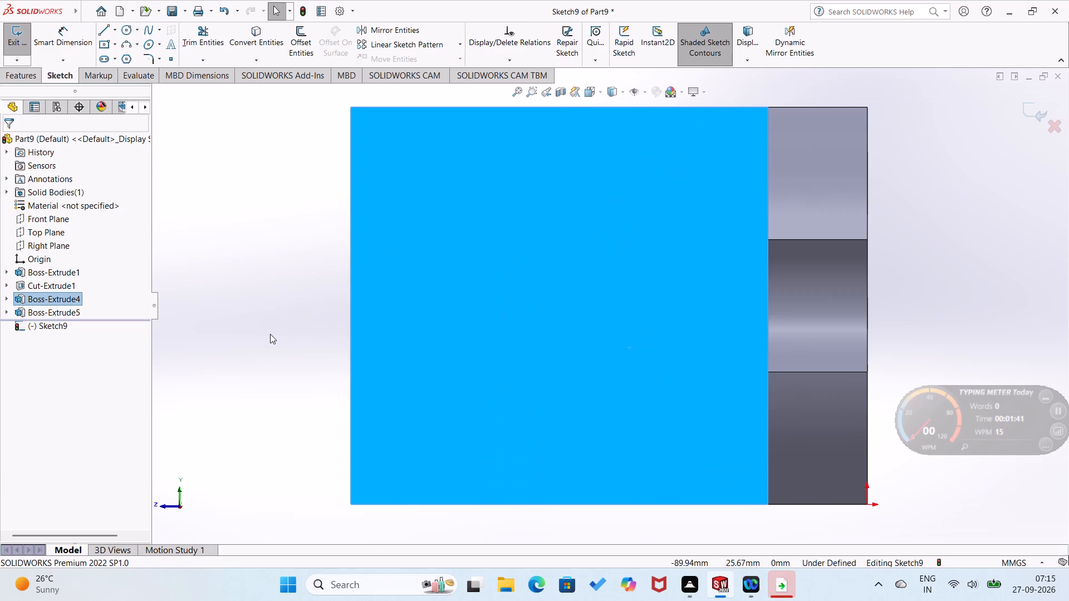
{"action": "right_click", "coordinate": [270, 334]}
{"action": "right_click", "coordinate": [233, 293]}
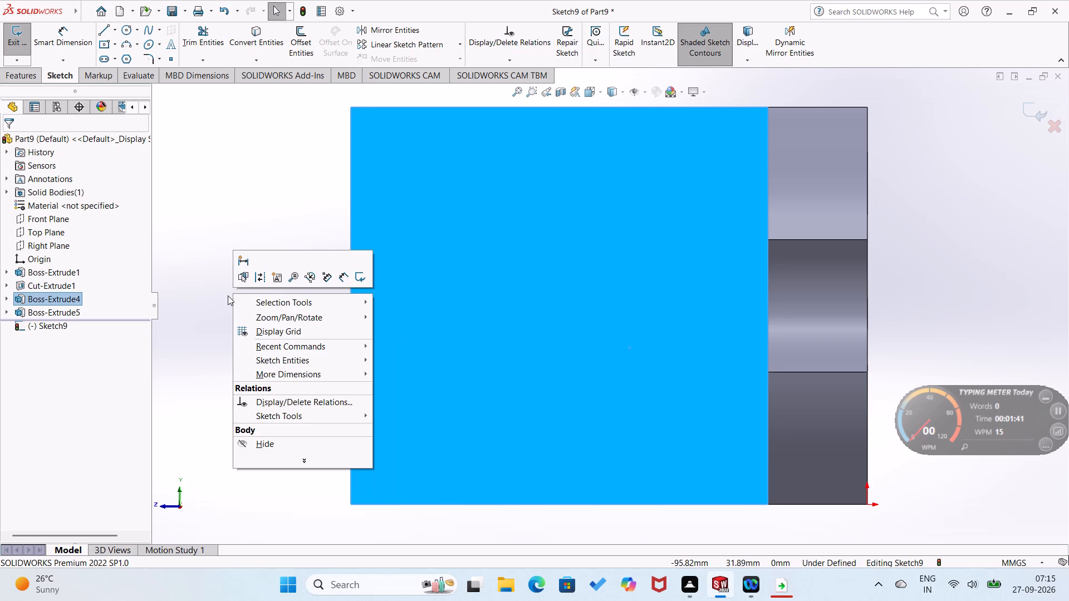
{"action": "left_click", "coordinate": [228, 295]}
{"action": "right_click_drag", "start_coordinate": [227, 295], "coordinate": [238, 240]}
{"action": "right_click_drag", "start_coordinate": [239, 269], "coordinate": [295, 290]}
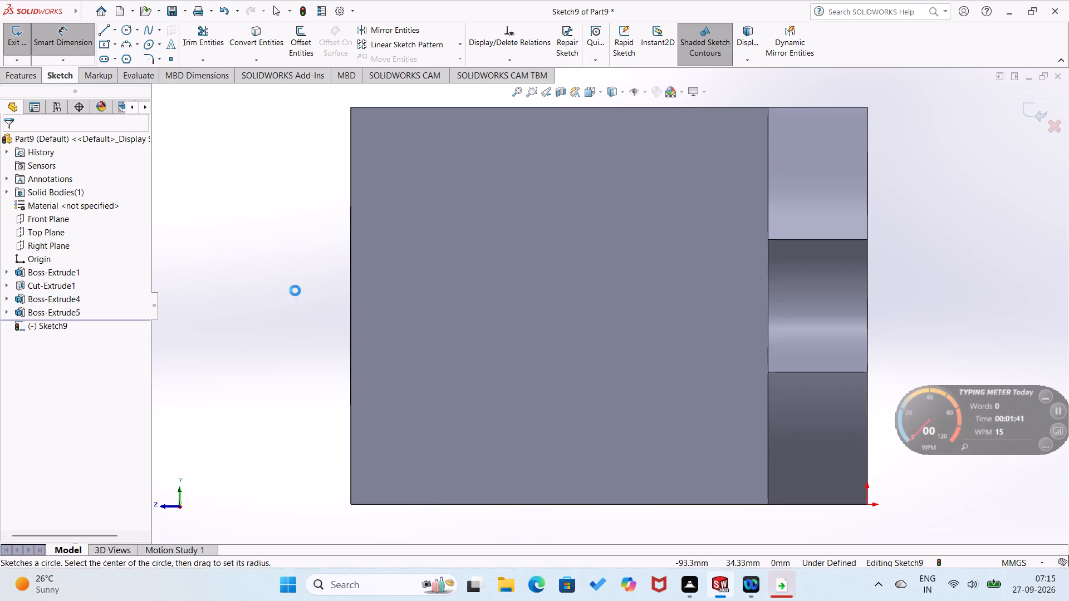
{"action": "right_click_drag", "start_coordinate": [295, 290], "coordinate": [308, 294]}
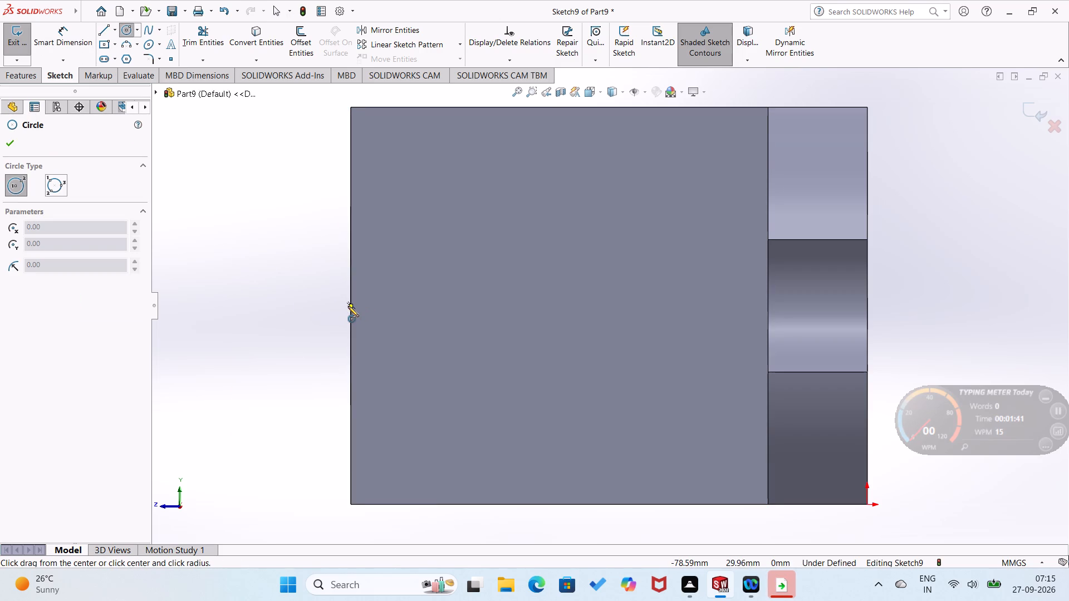
{"action": "left_click", "coordinate": [351, 306]}
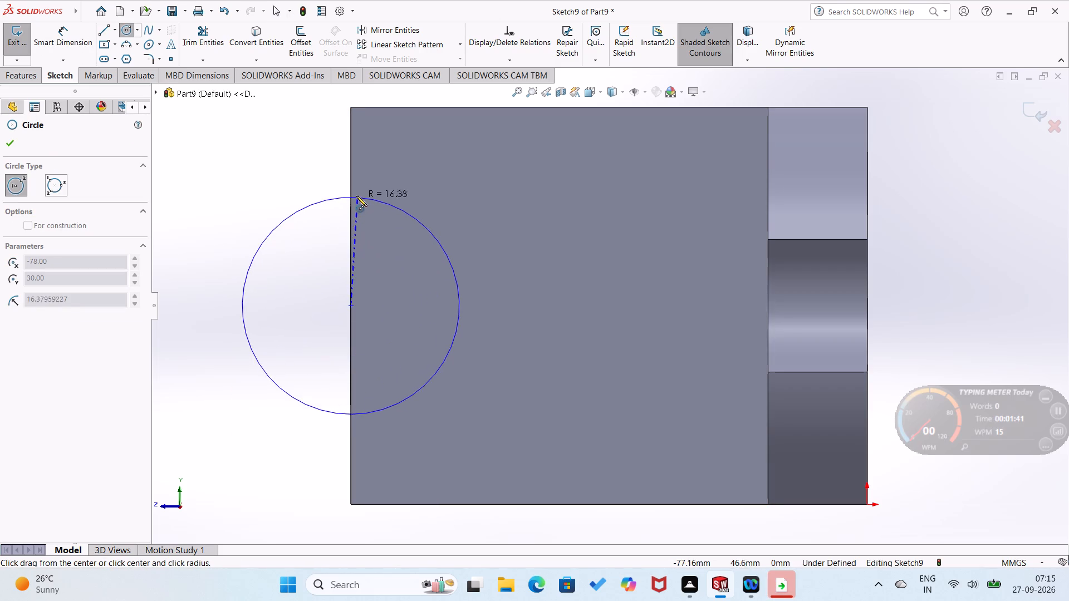
{"action": "left_click", "coordinate": [351, 189]}
{"action": "right_click_drag", "start_coordinate": [300, 233], "coordinate": [320, 140]}
{"action": "left_click", "coordinate": [311, 194]}
{"action": "left_click", "coordinate": [304, 180]}
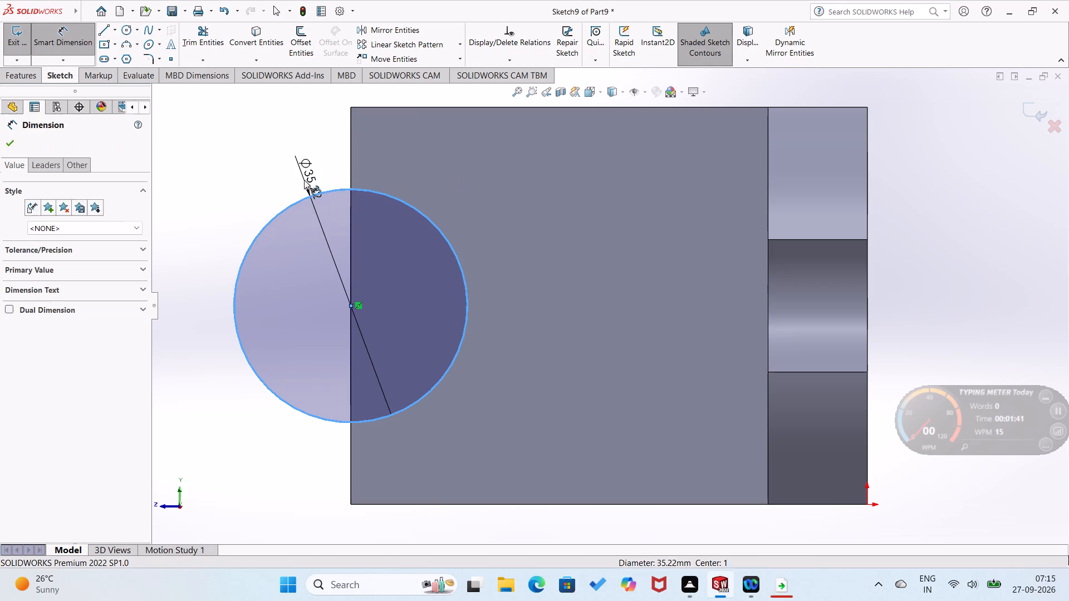
{"action": "type", "text": "30"}
{"action": "key", "text": "Return"}
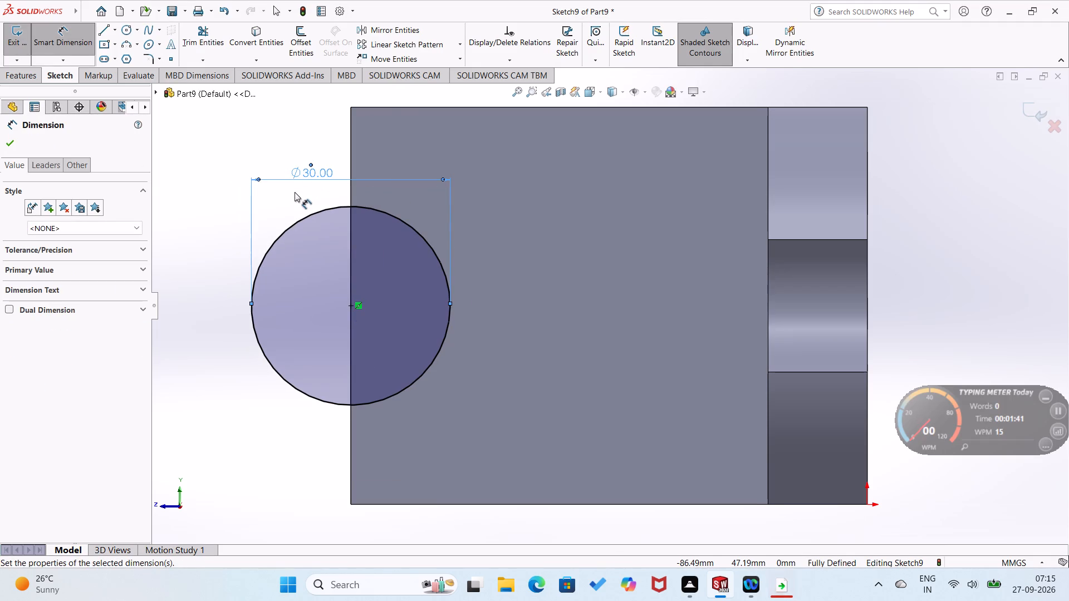
Cut the 30 mm circle 50 mm deep, blind, through the wall toward the half-round boss.
{"action": "middle_click_drag", "start_coordinate": [295, 192], "coordinate": [359, 196]}
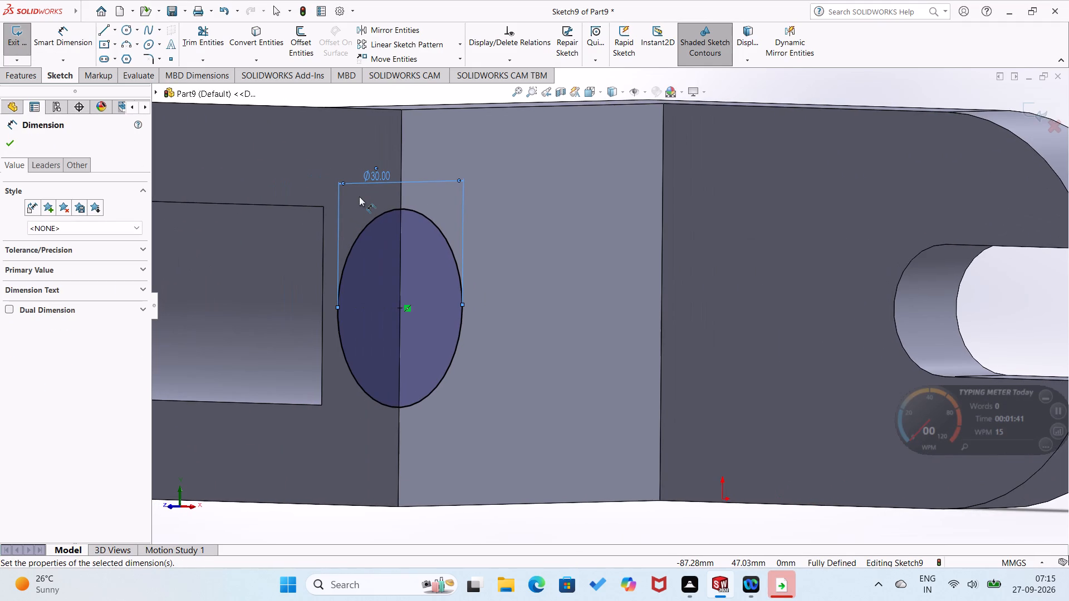
{"action": "left_click", "coordinate": [24, 77]}
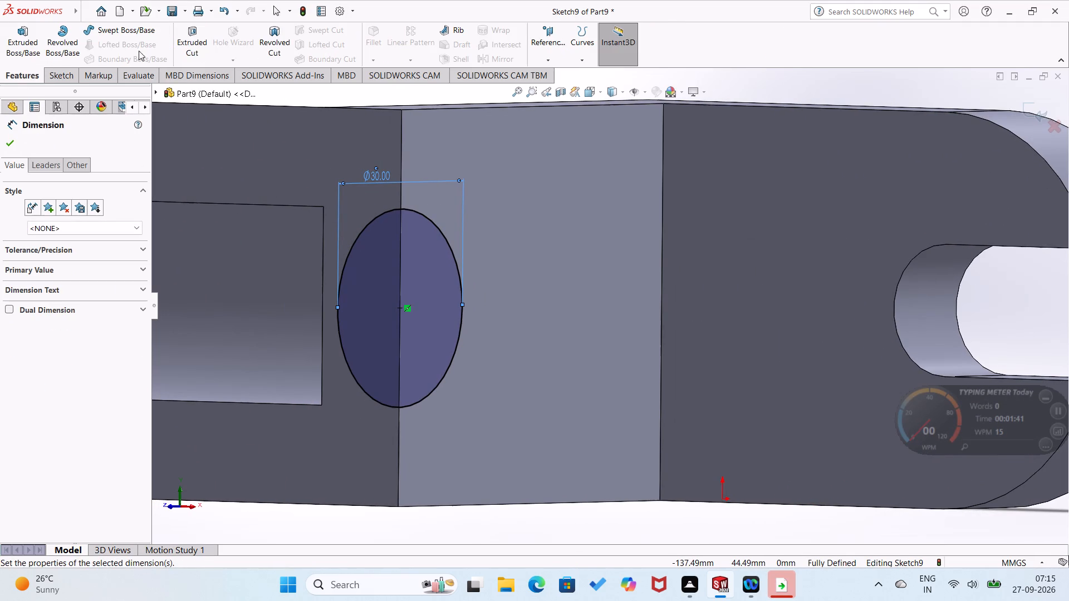
{"action": "left_click", "coordinate": [194, 48]}
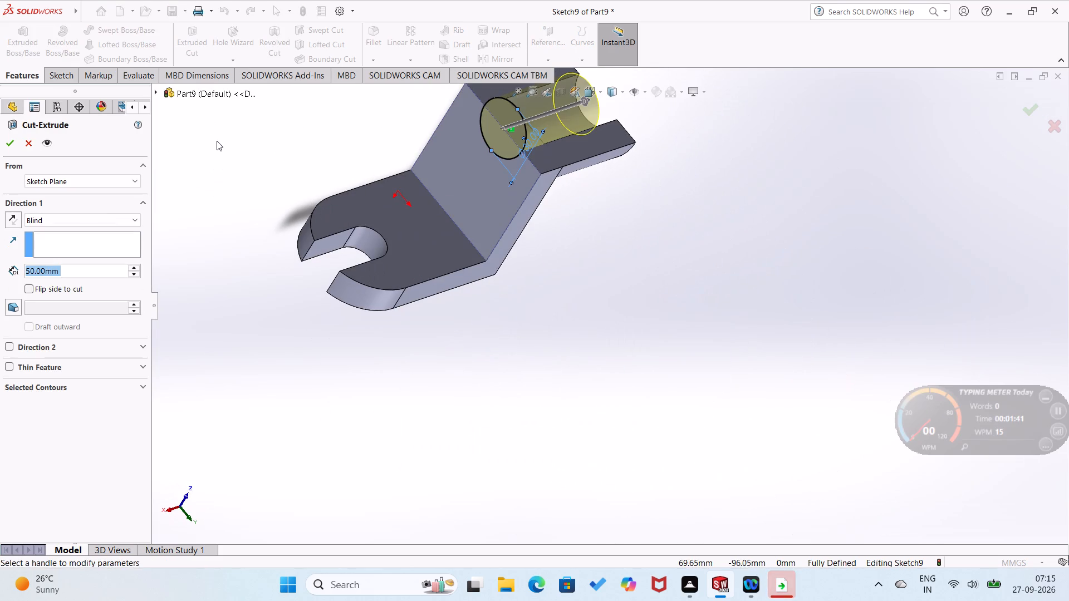
{"action": "left_click", "coordinate": [13, 141]}
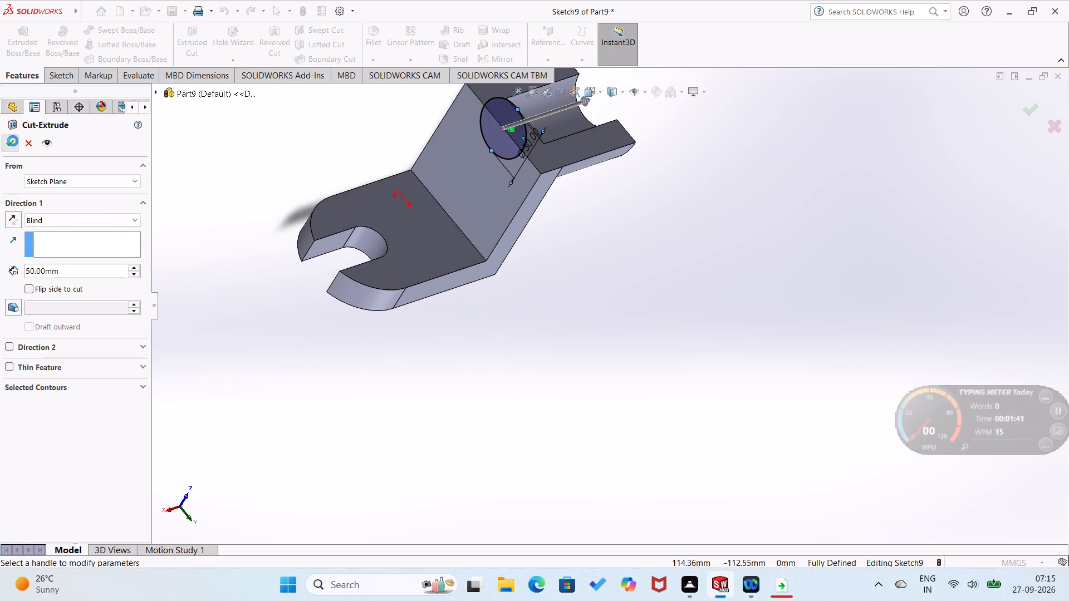
{"action": "left_click", "coordinate": [621, 436]}
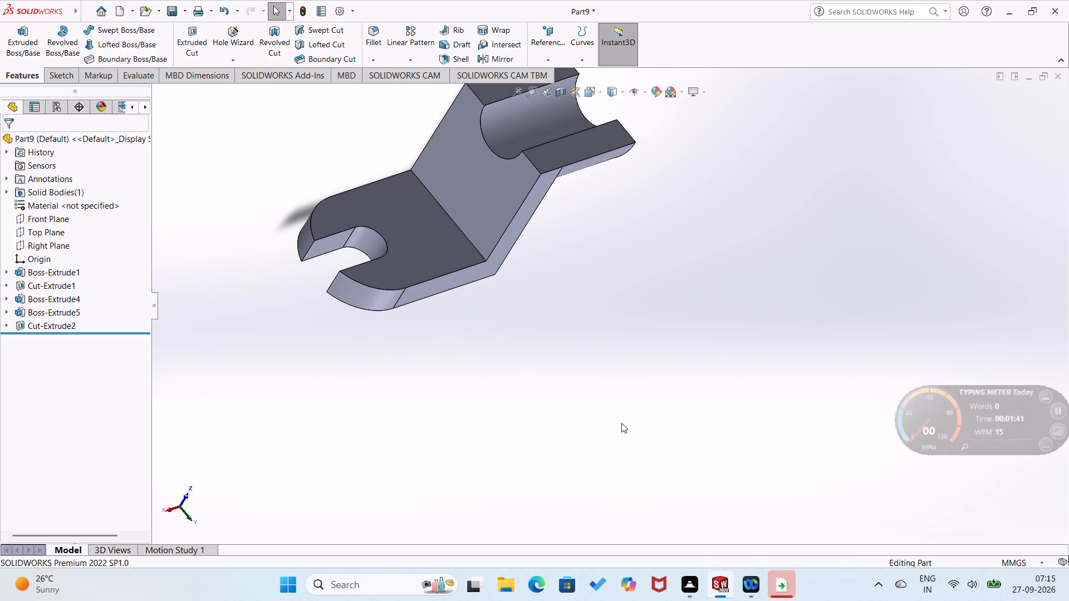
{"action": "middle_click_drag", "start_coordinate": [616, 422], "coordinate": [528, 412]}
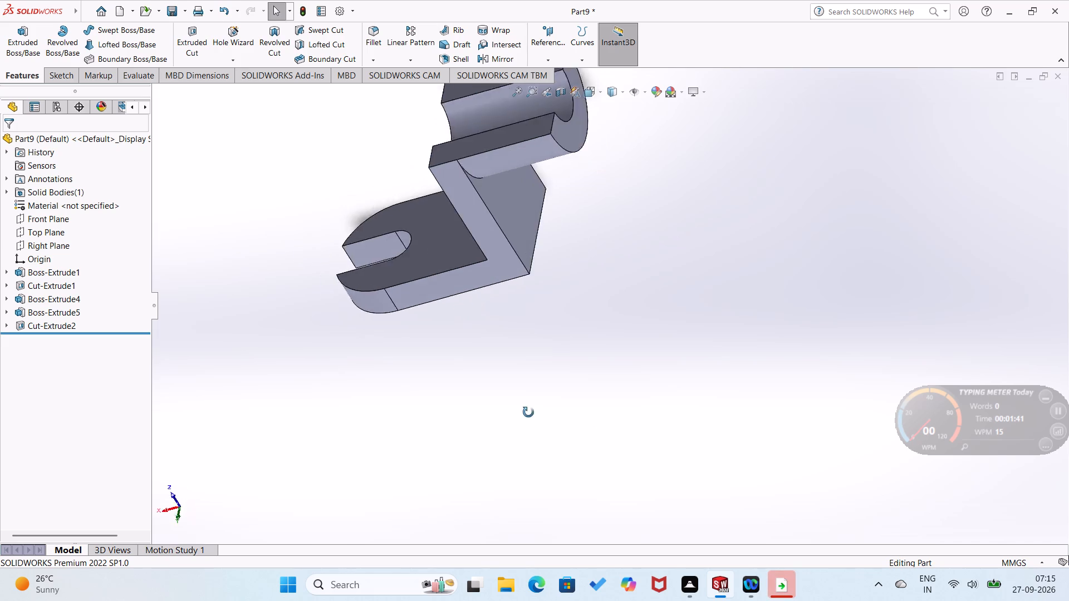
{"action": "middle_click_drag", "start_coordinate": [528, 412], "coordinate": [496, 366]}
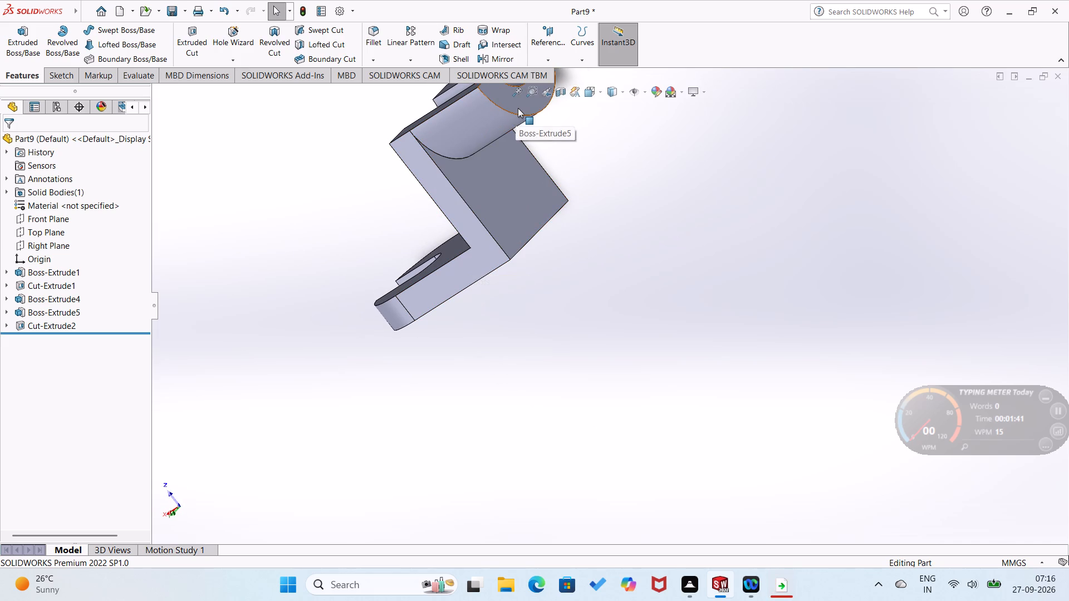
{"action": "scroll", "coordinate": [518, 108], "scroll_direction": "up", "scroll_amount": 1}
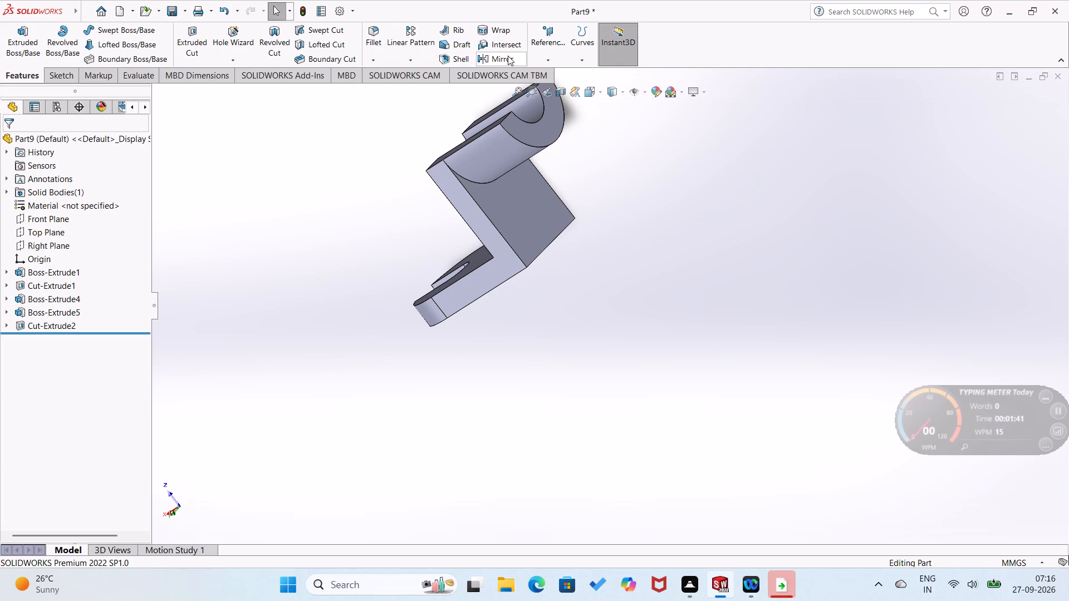
Create a reference plane offset 30 mm inward from the L-shaped side face, with the offset flipped into the body.
{"action": "left_click", "coordinate": [546, 65]}
{"action": "left_click", "coordinate": [556, 78]}
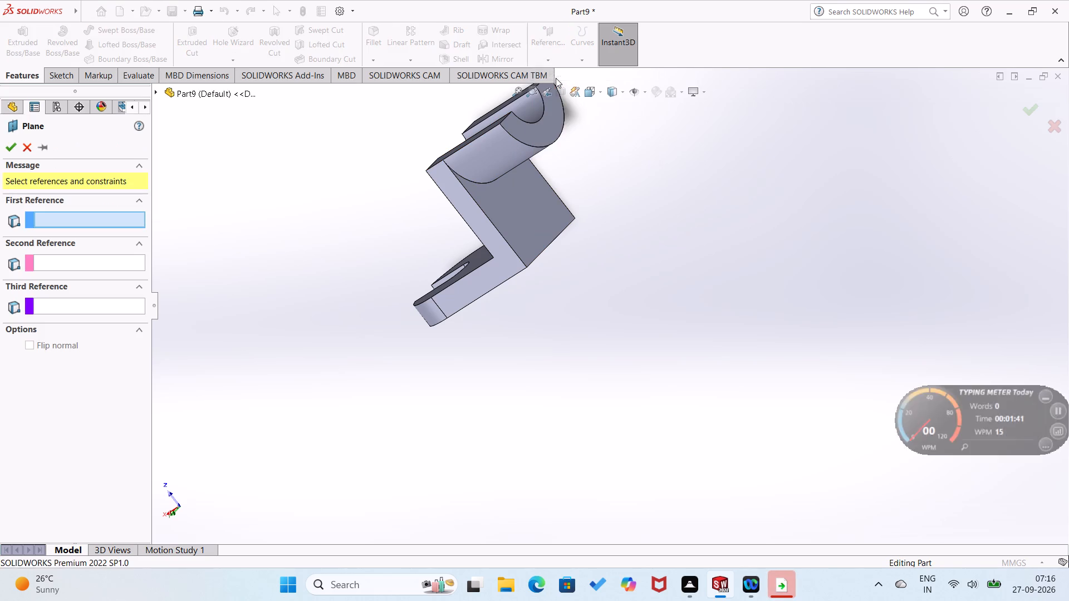
{"action": "left_click", "coordinate": [498, 256]}
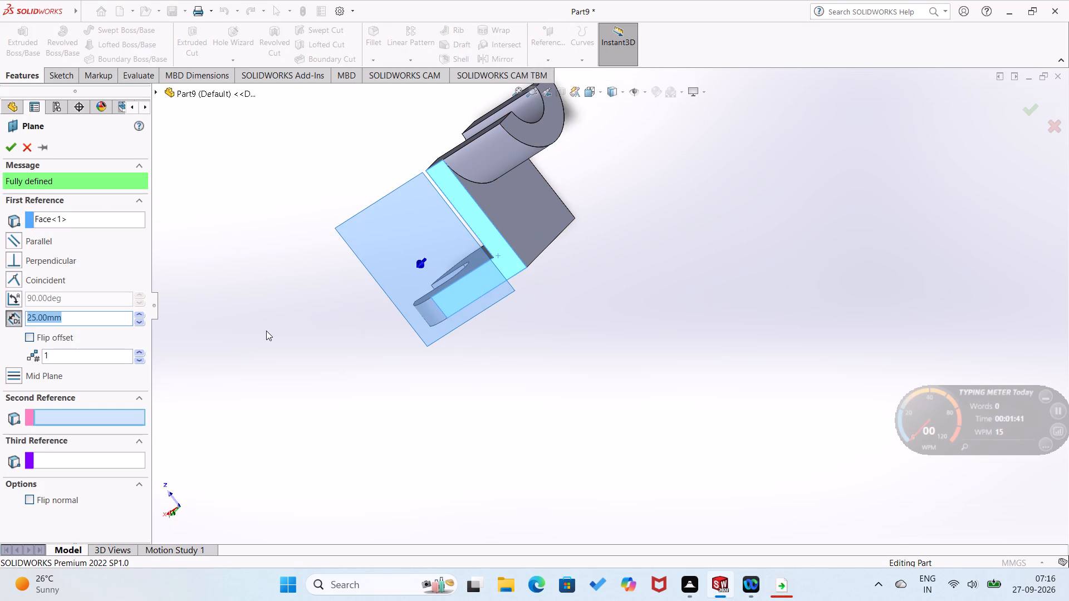
{"action": "type", "text": "30"}
{"action": "key", "text": "Return"}
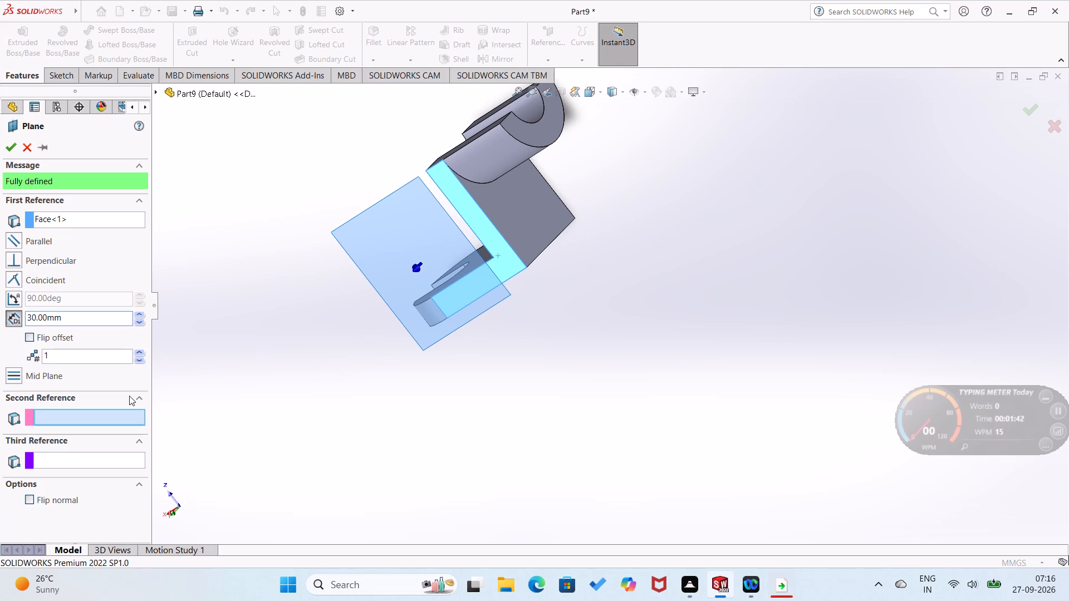
{"action": "left_click", "coordinate": [27, 336]}
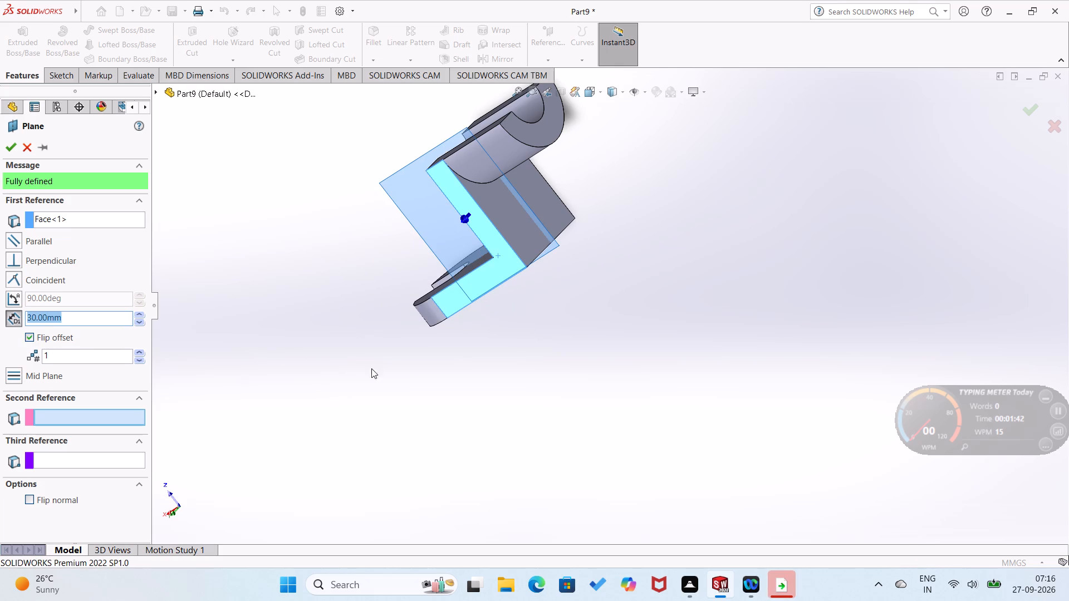
{"action": "middle_click_drag", "start_coordinate": [431, 349], "coordinate": [415, 436]}
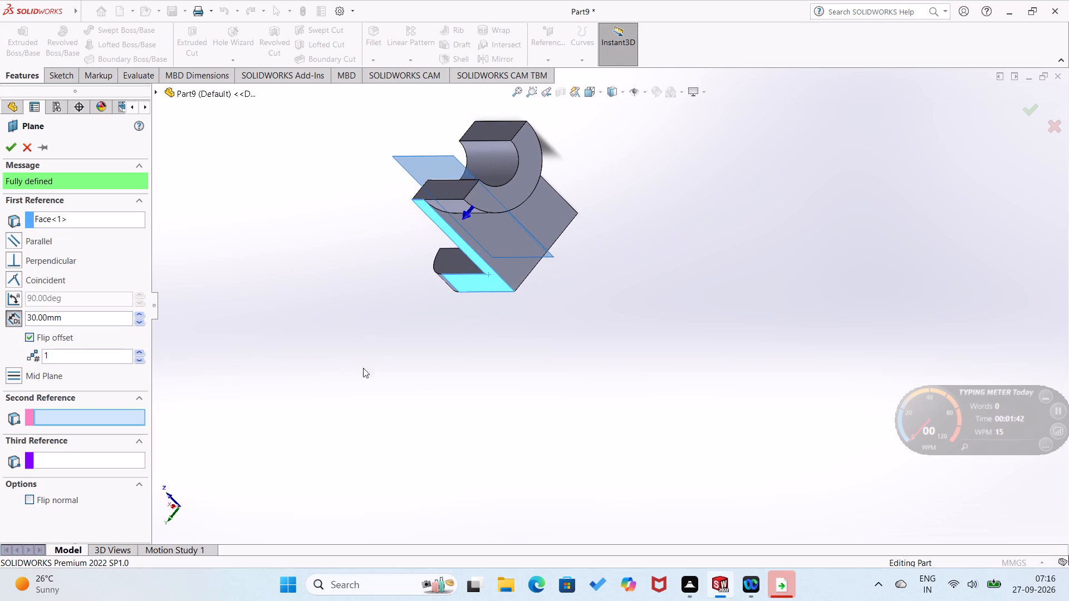
{"action": "left_click", "coordinate": [281, 280]}
{"action": "left_click", "coordinate": [11, 145]}
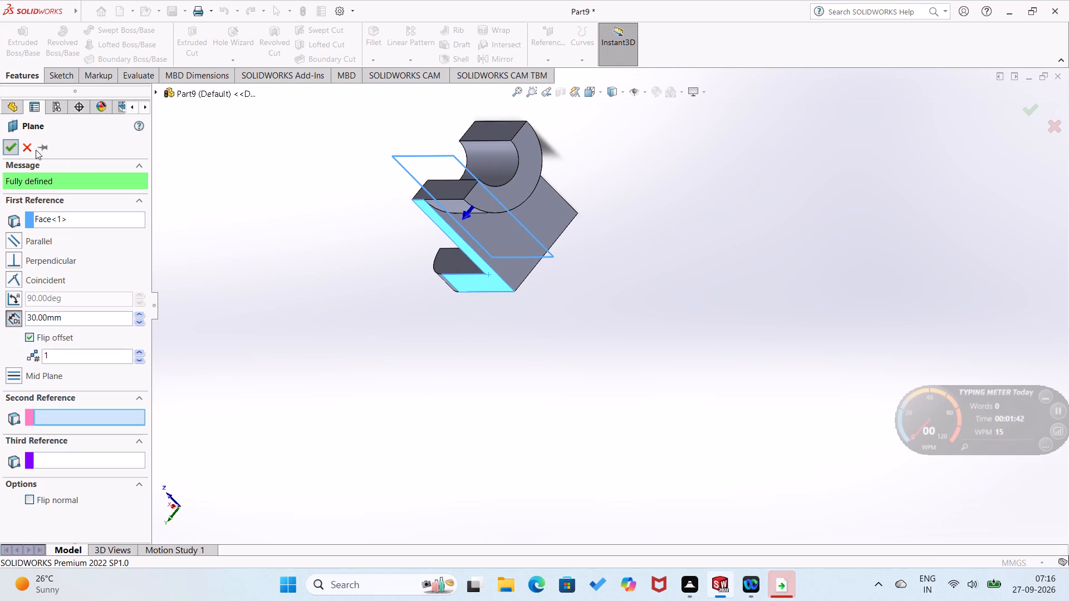
On the new mid-width plane, sketch a diagonal line about 69 mm long from the origin at the wall's base corner to the boss's outer crown end.
{"action": "right_click", "coordinate": [405, 155]}
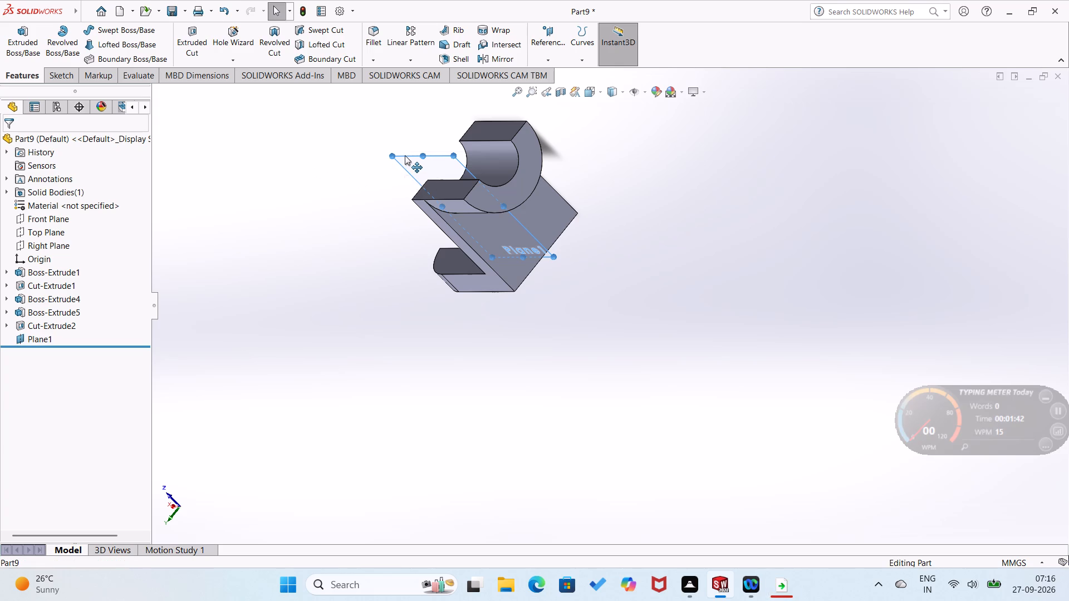
{"action": "left_click", "coordinate": [431, 144]}
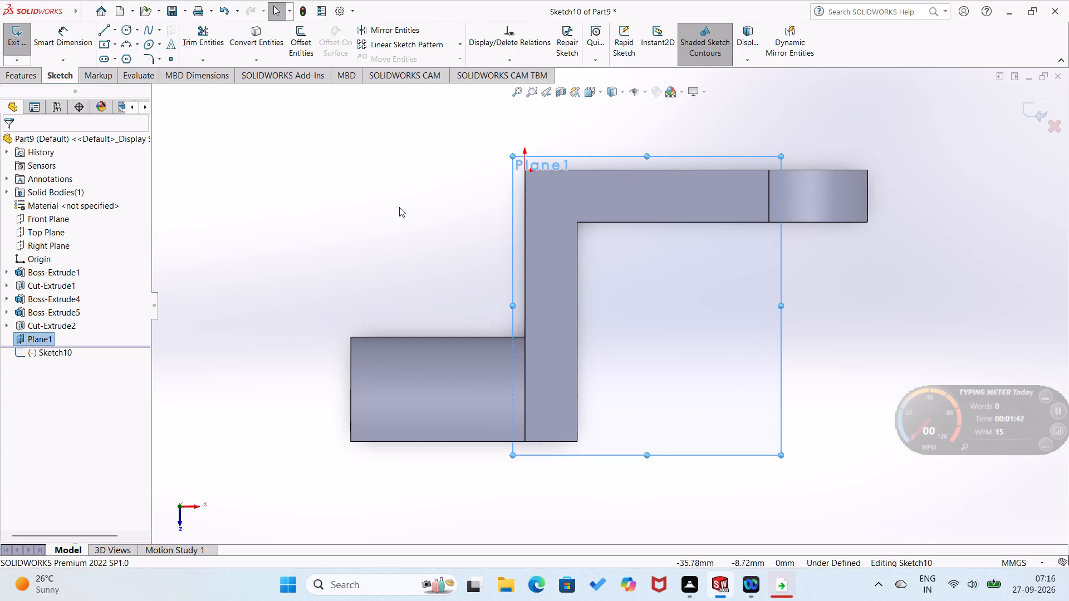
{"action": "left_click", "coordinate": [385, 211]}
{"action": "right_click_drag", "start_coordinate": [406, 199], "coordinate": [323, 227]}
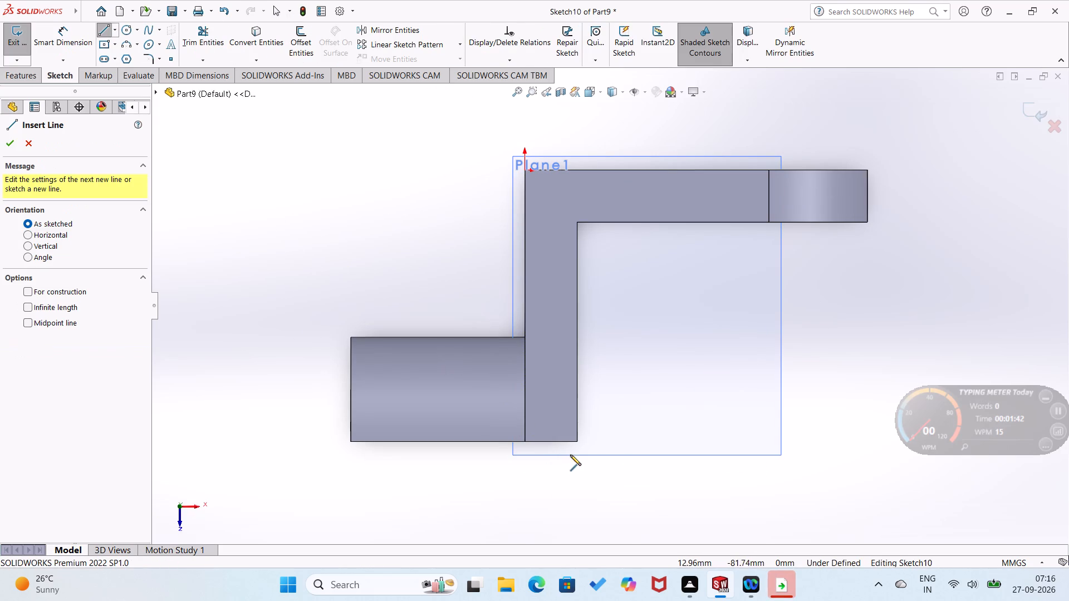
{"action": "middle_click_drag", "start_coordinate": [570, 456], "coordinate": [618, 438]}
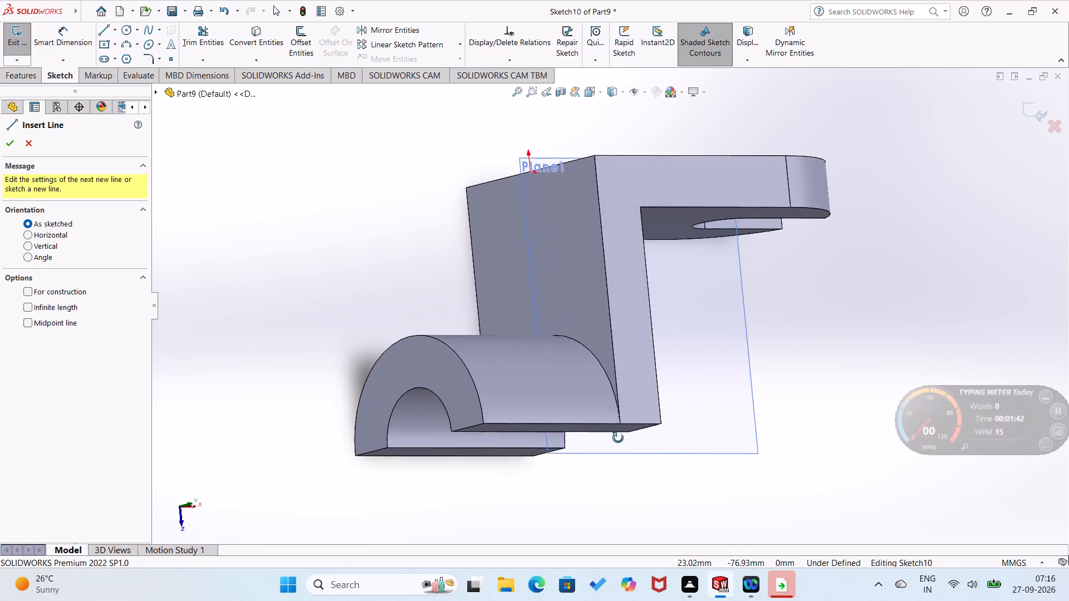
{"action": "middle_click_drag", "start_coordinate": [618, 438], "coordinate": [590, 481]}
{"action": "scroll", "coordinate": [588, 482], "scroll_direction": "down", "scroll_amount": 1}
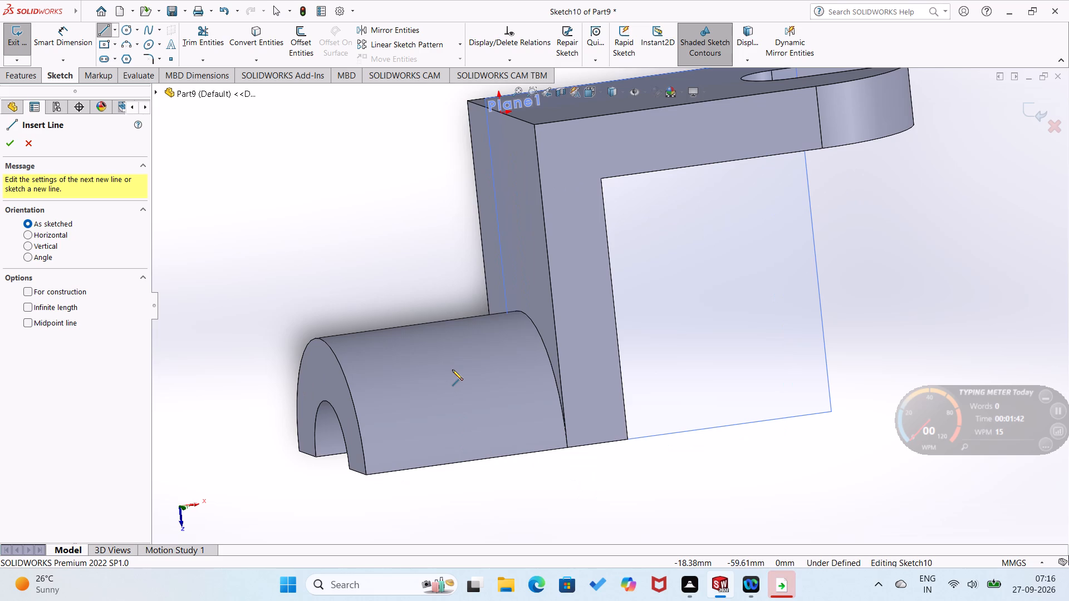
{"action": "key", "text": "ctrl+8"}
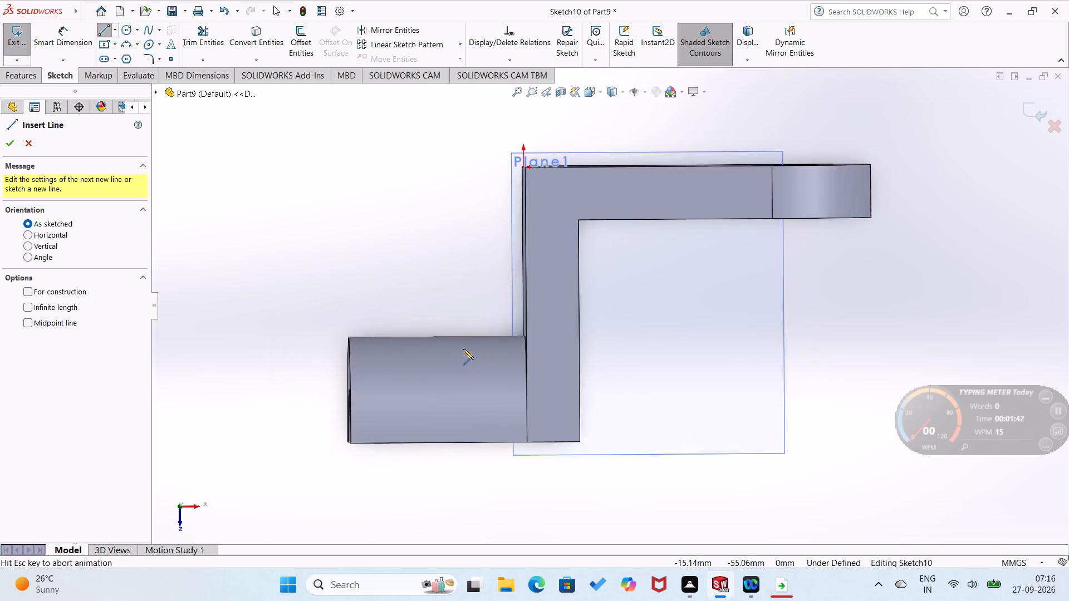
{"action": "right_click_drag", "start_coordinate": [503, 246], "coordinate": [396, 245]}
{"action": "right_click_drag", "start_coordinate": [484, 219], "coordinate": [371, 248]}
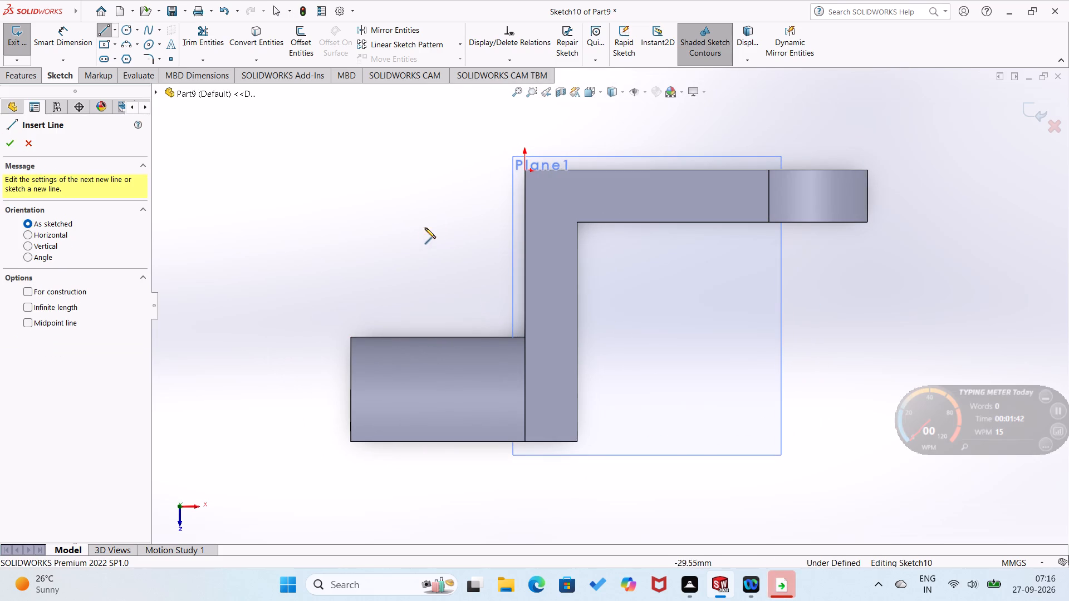
{"action": "scroll", "coordinate": [438, 214], "scroll_direction": "down", "scroll_amount": 2}
{"action": "left_click", "coordinate": [581, 161]}
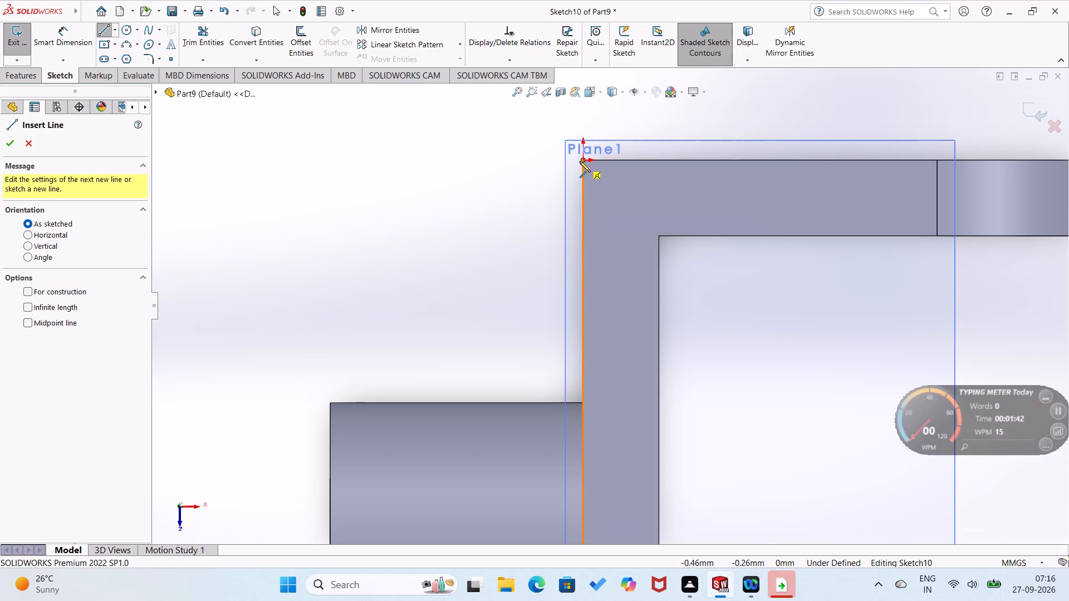
{"action": "left_click", "coordinate": [328, 404]}
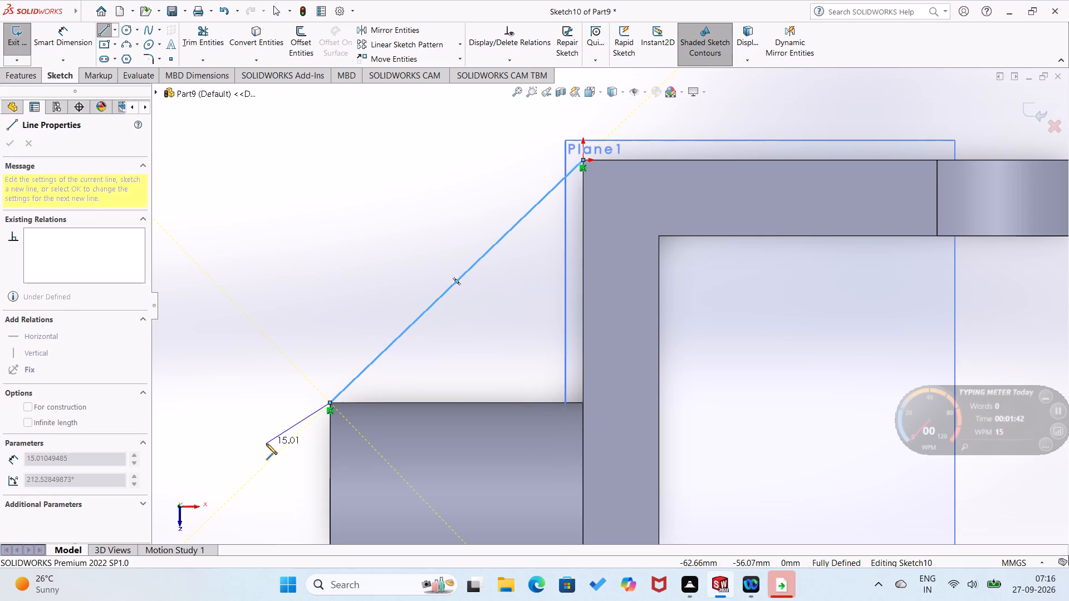
{"action": "right_click_drag", "start_coordinate": [326, 377], "coordinate": [326, 274]}
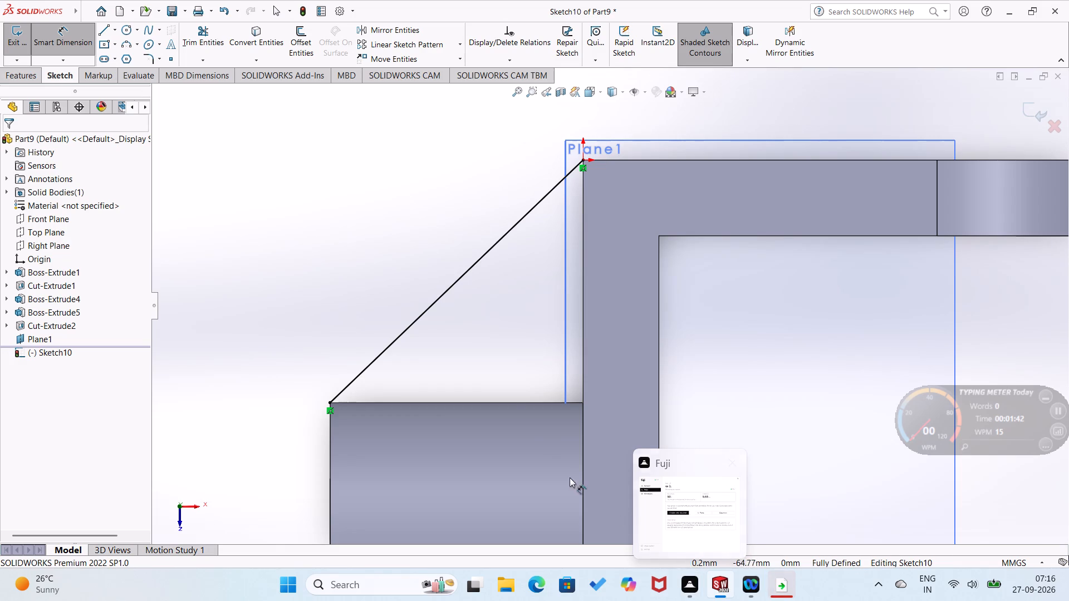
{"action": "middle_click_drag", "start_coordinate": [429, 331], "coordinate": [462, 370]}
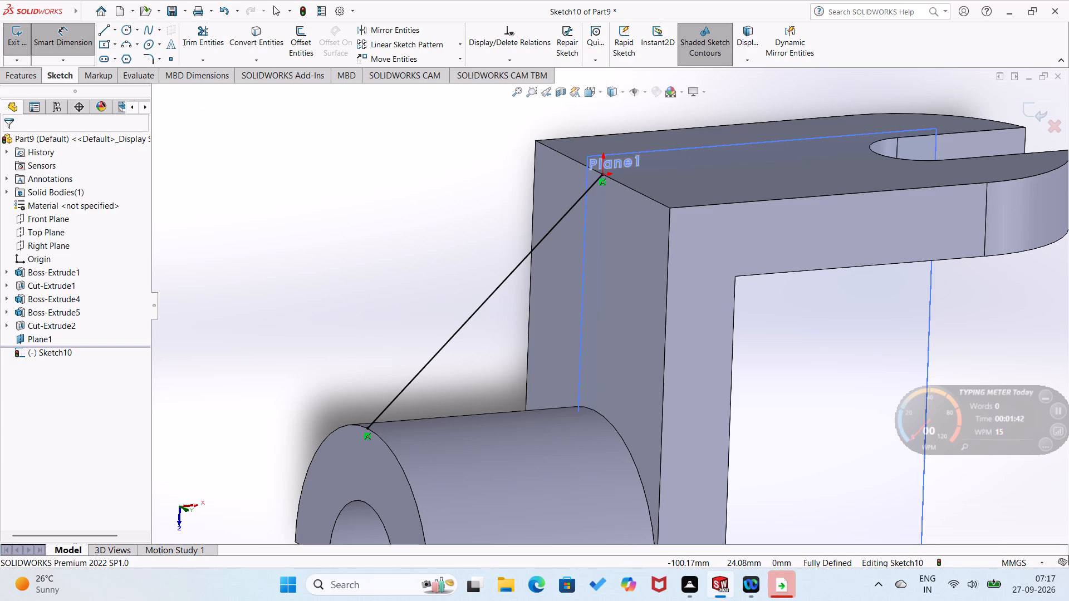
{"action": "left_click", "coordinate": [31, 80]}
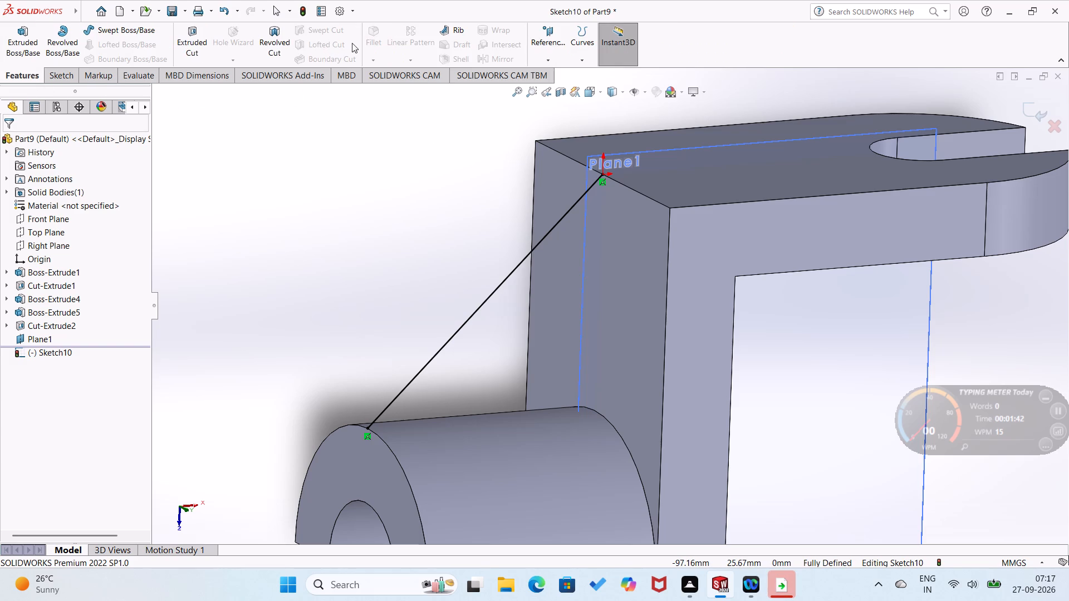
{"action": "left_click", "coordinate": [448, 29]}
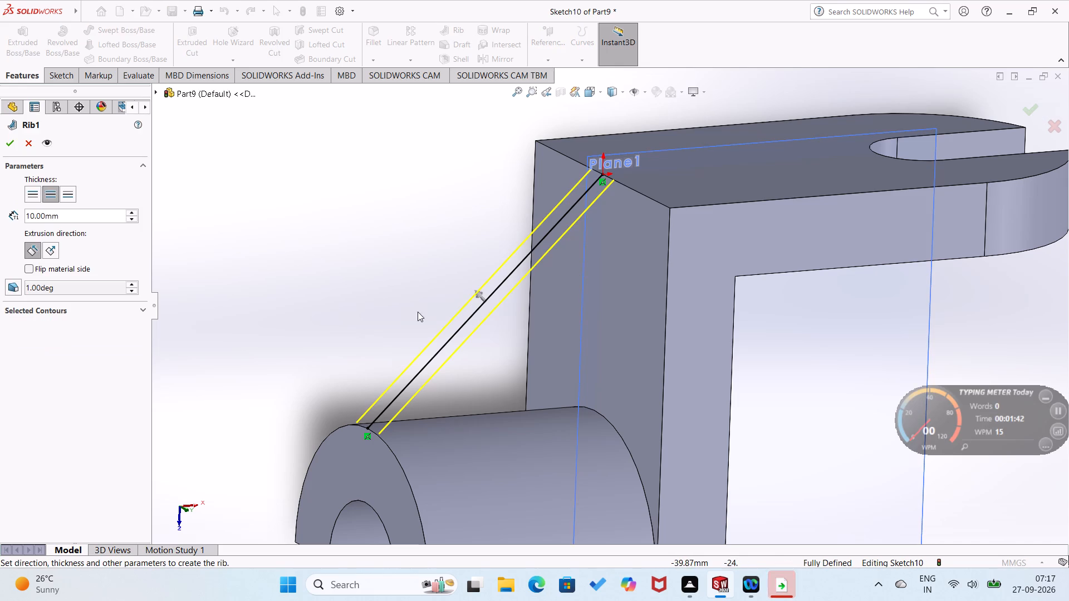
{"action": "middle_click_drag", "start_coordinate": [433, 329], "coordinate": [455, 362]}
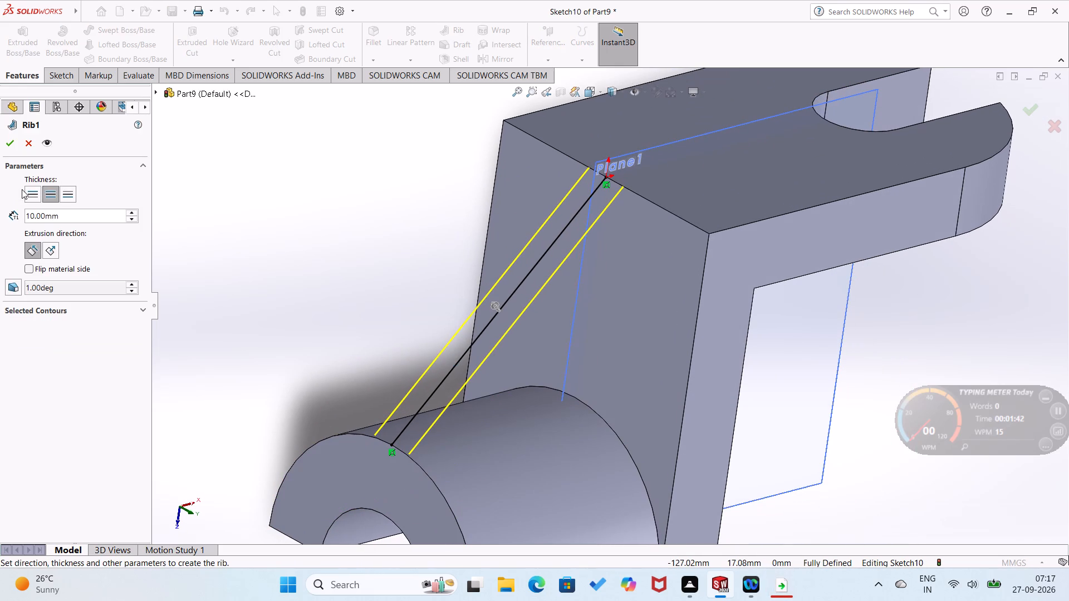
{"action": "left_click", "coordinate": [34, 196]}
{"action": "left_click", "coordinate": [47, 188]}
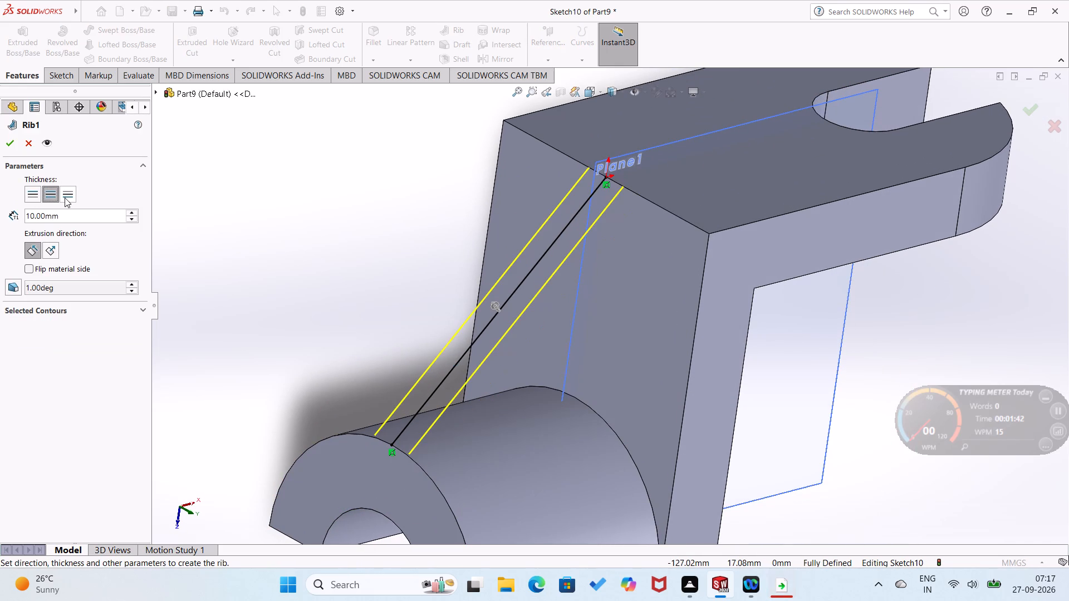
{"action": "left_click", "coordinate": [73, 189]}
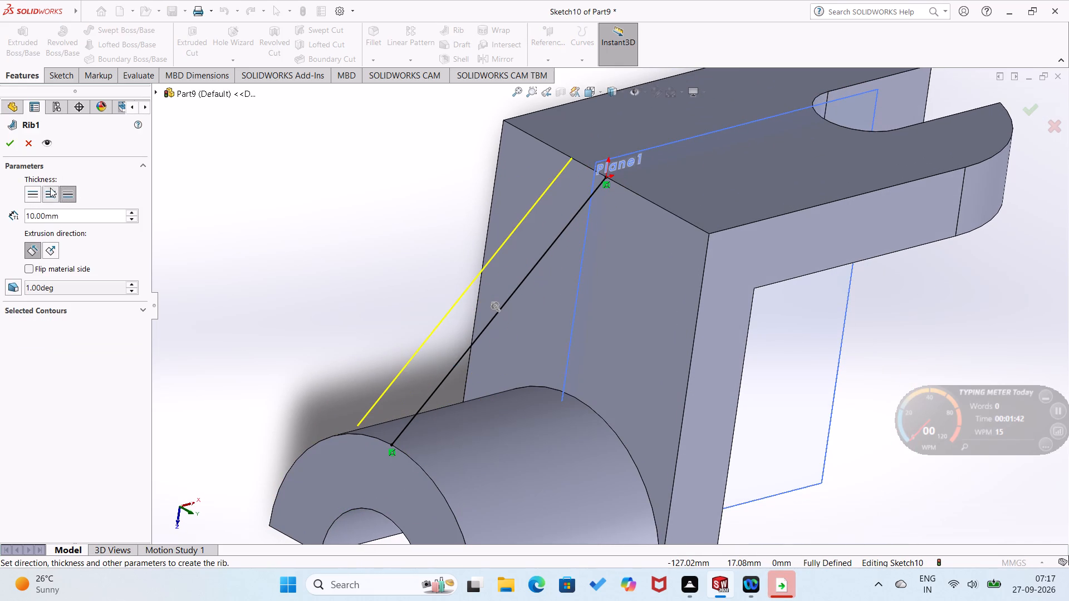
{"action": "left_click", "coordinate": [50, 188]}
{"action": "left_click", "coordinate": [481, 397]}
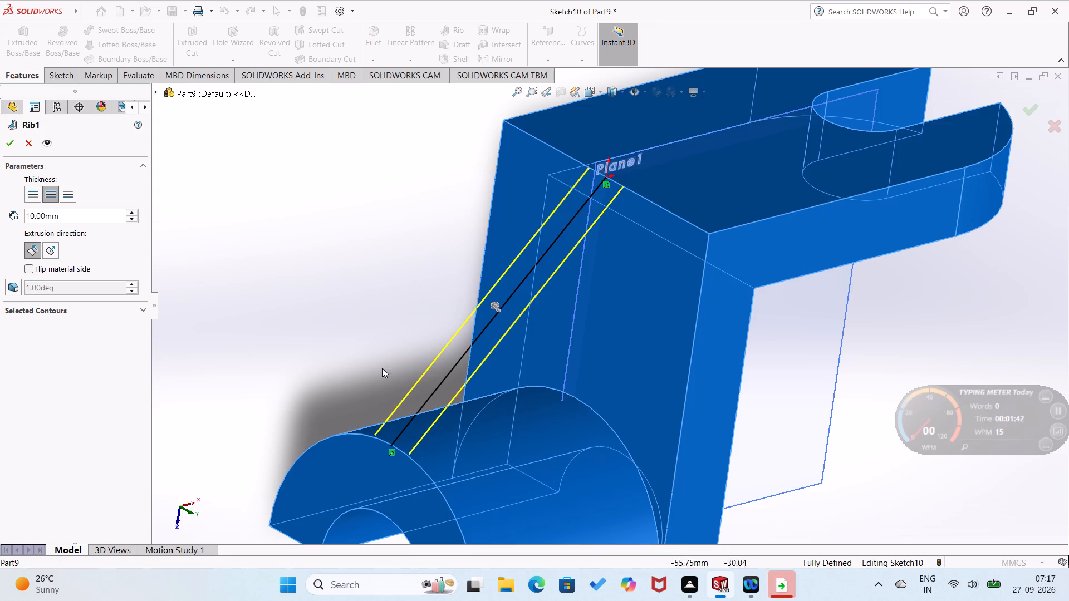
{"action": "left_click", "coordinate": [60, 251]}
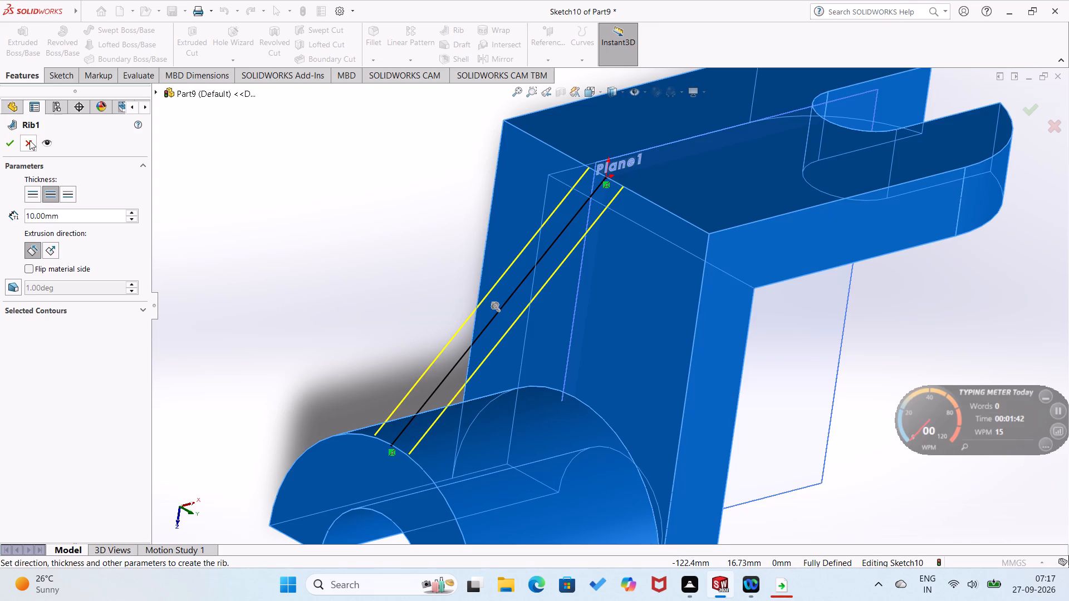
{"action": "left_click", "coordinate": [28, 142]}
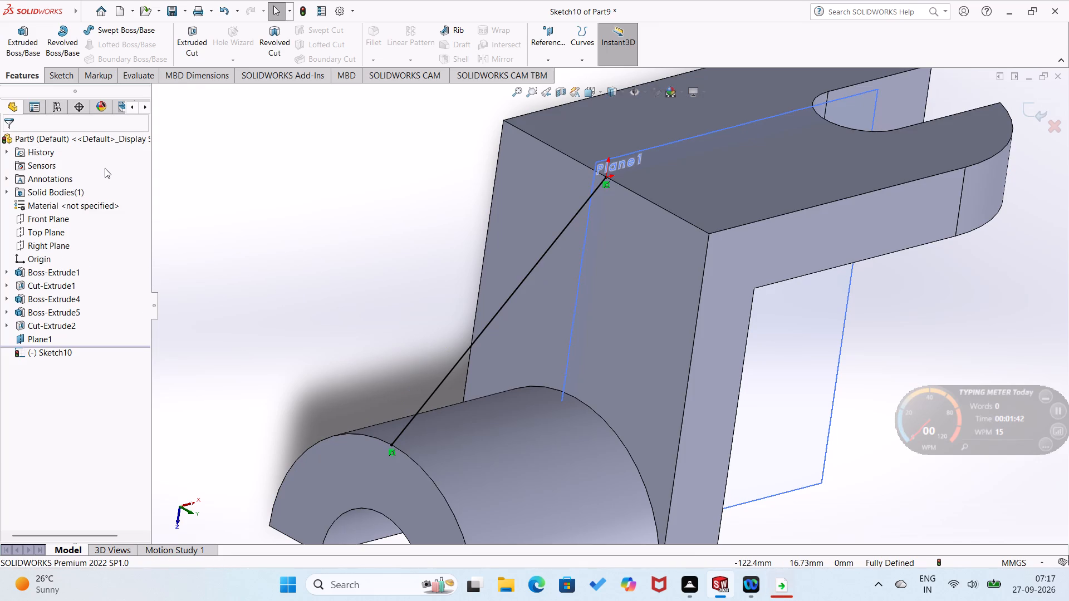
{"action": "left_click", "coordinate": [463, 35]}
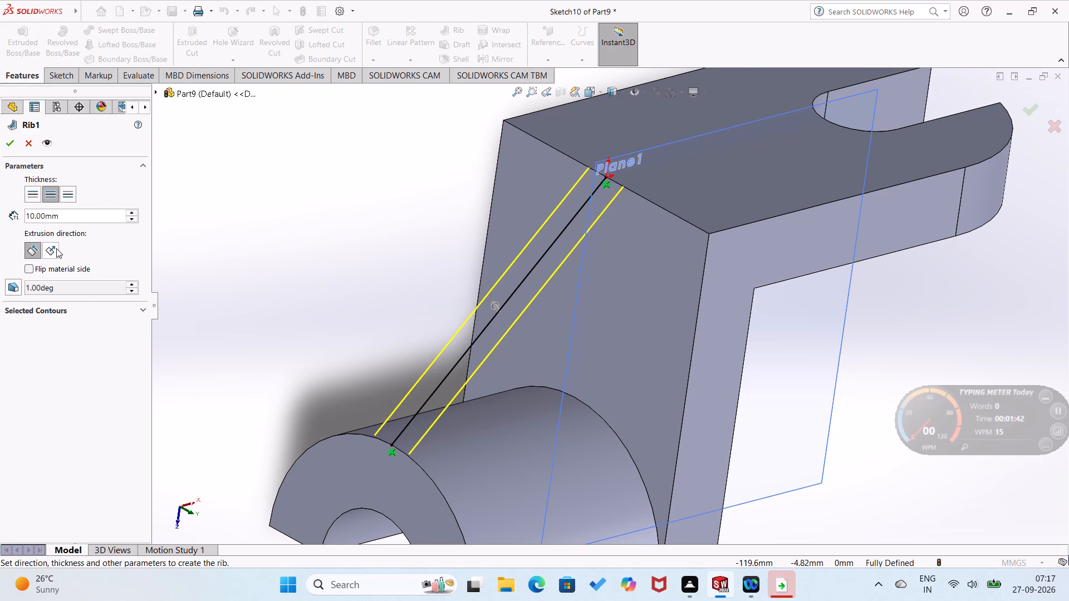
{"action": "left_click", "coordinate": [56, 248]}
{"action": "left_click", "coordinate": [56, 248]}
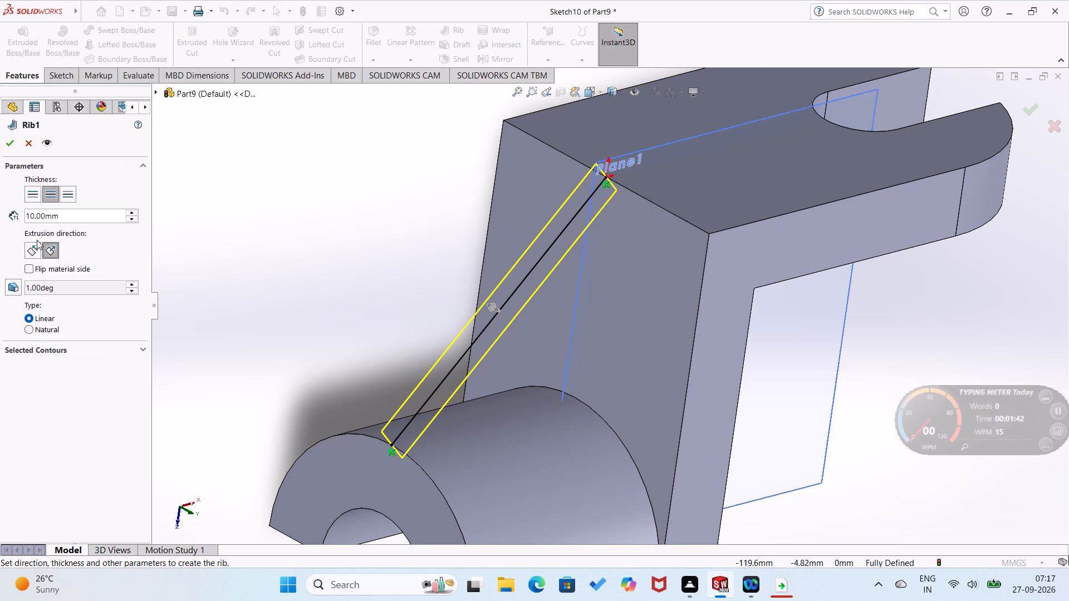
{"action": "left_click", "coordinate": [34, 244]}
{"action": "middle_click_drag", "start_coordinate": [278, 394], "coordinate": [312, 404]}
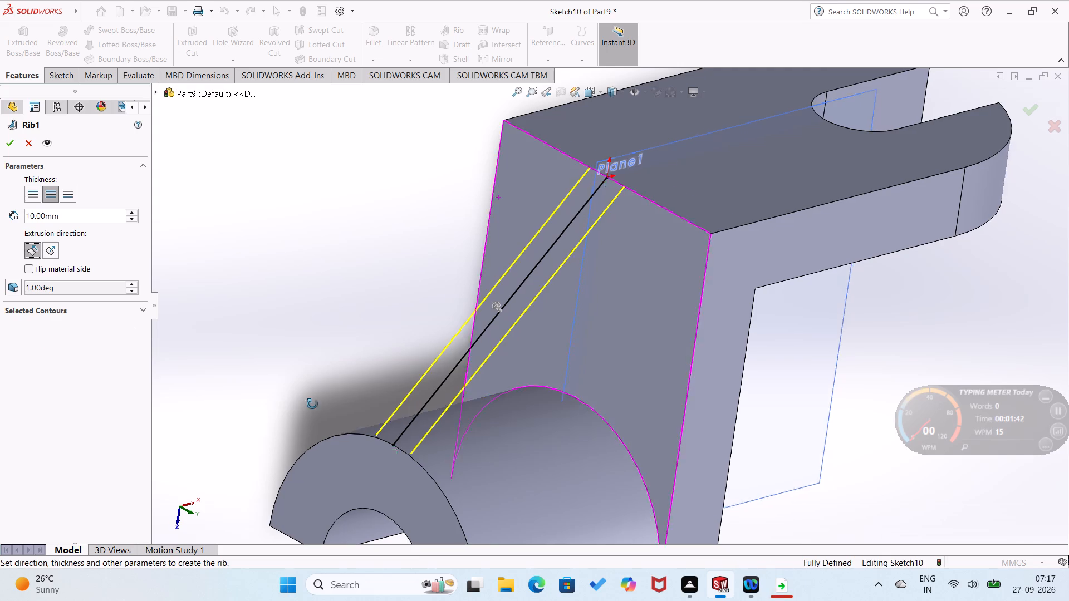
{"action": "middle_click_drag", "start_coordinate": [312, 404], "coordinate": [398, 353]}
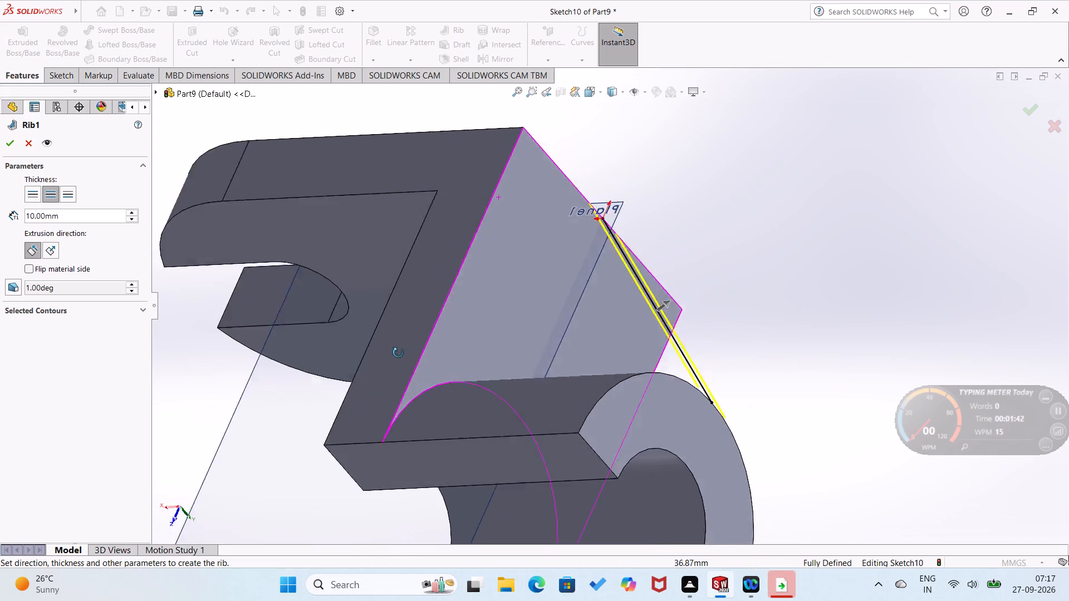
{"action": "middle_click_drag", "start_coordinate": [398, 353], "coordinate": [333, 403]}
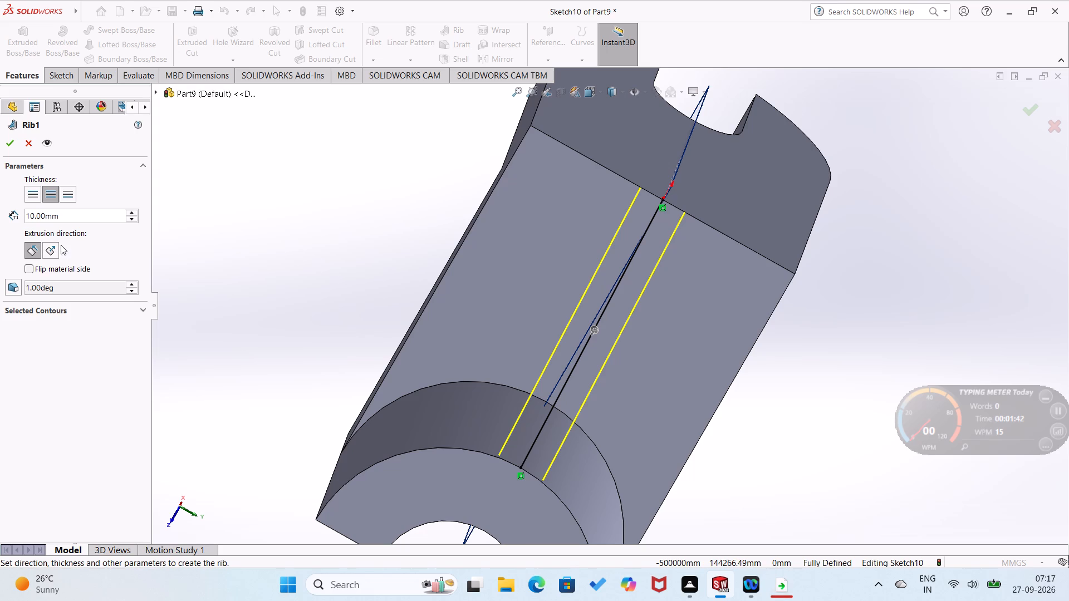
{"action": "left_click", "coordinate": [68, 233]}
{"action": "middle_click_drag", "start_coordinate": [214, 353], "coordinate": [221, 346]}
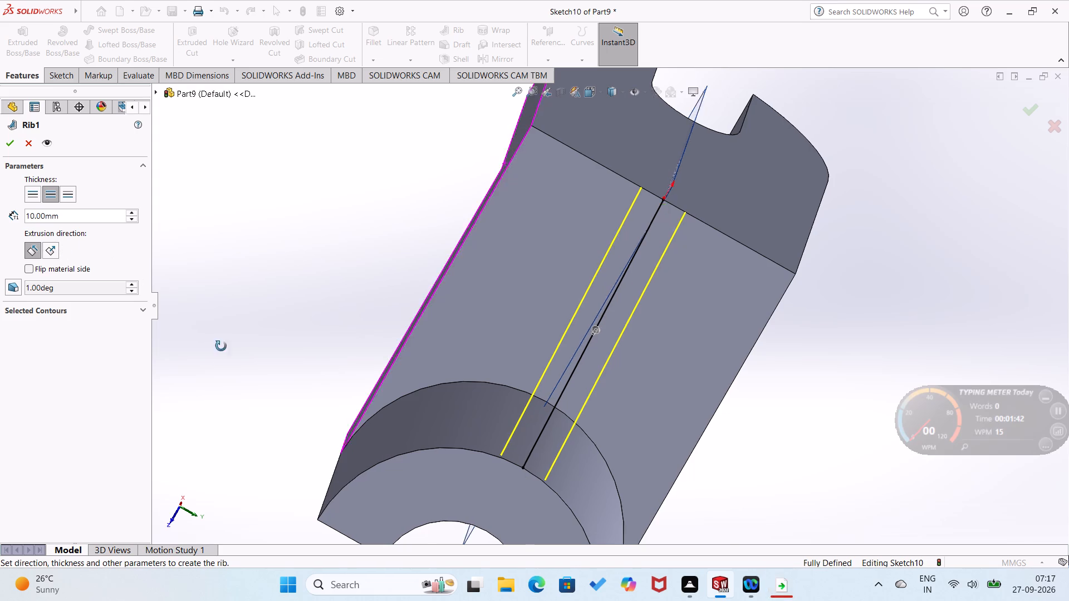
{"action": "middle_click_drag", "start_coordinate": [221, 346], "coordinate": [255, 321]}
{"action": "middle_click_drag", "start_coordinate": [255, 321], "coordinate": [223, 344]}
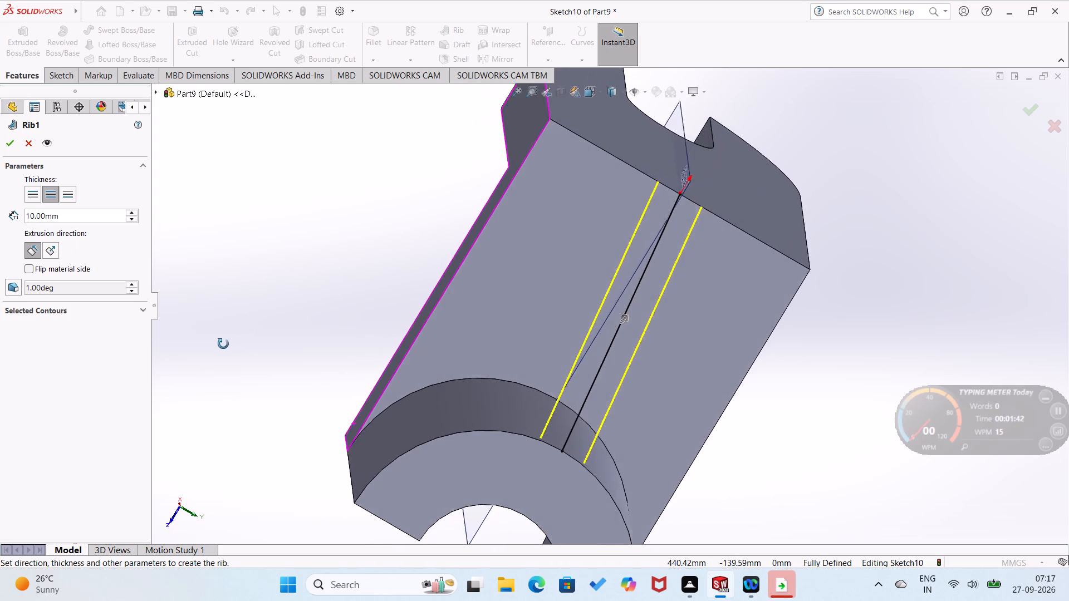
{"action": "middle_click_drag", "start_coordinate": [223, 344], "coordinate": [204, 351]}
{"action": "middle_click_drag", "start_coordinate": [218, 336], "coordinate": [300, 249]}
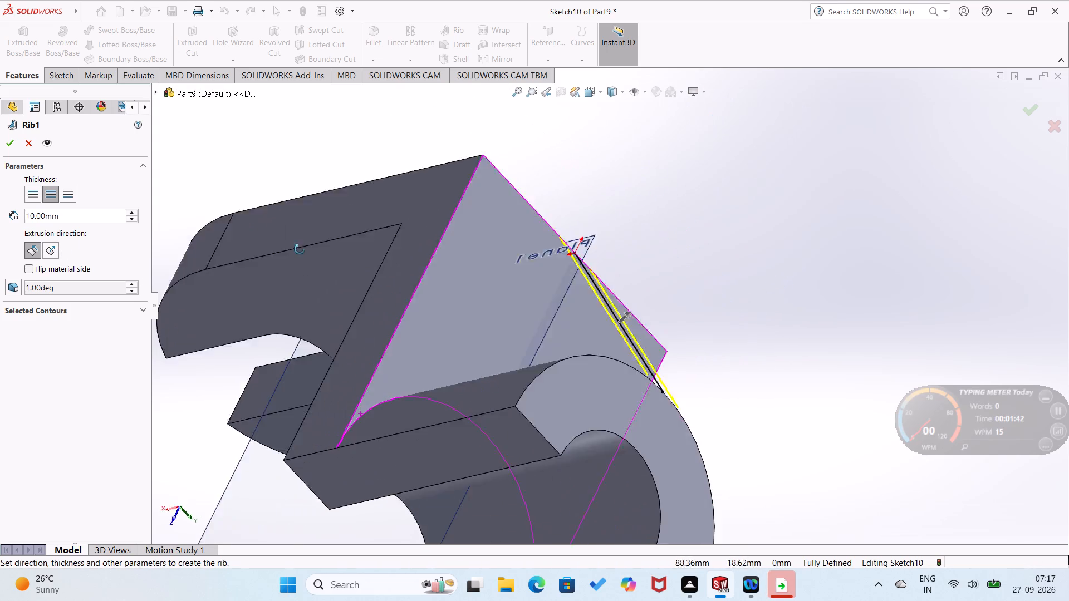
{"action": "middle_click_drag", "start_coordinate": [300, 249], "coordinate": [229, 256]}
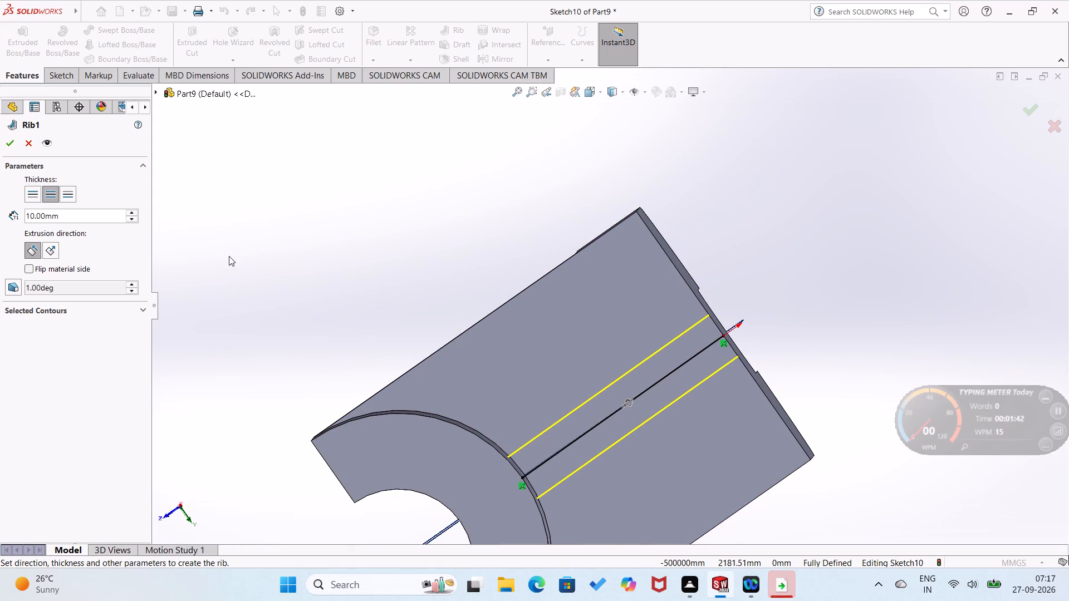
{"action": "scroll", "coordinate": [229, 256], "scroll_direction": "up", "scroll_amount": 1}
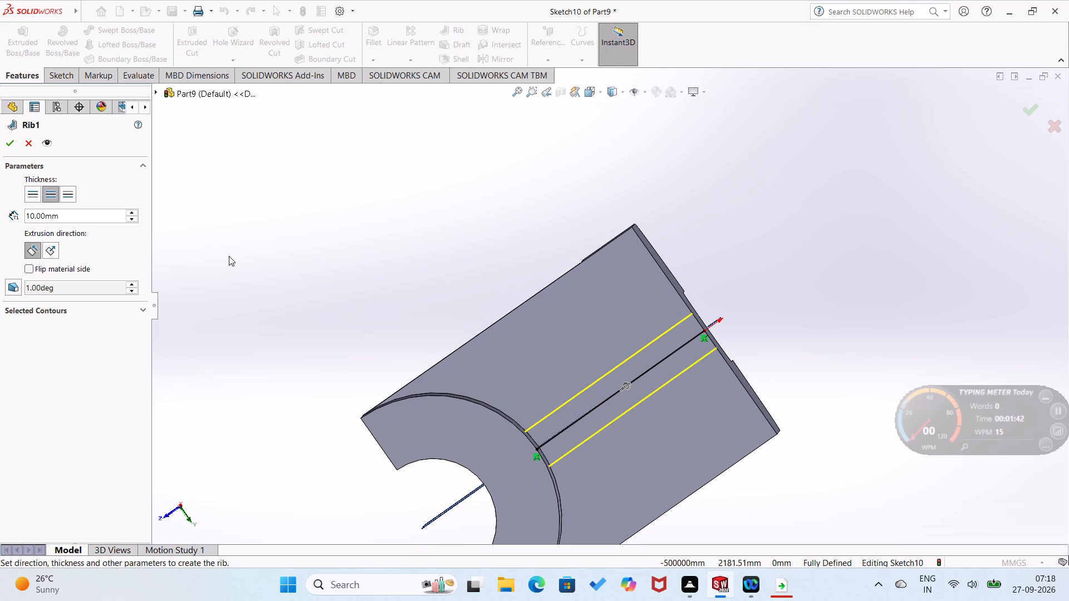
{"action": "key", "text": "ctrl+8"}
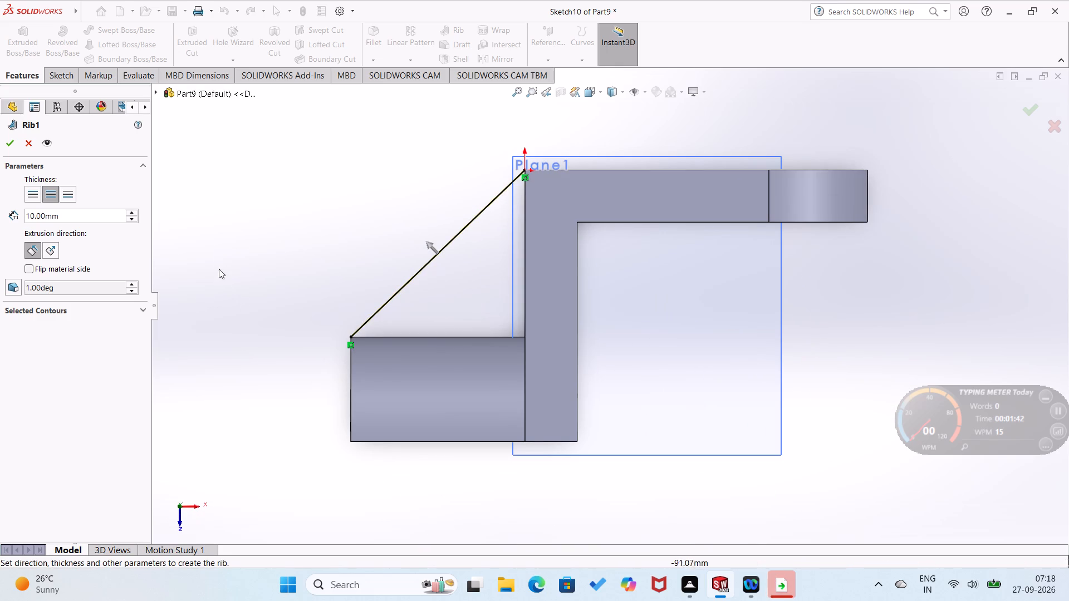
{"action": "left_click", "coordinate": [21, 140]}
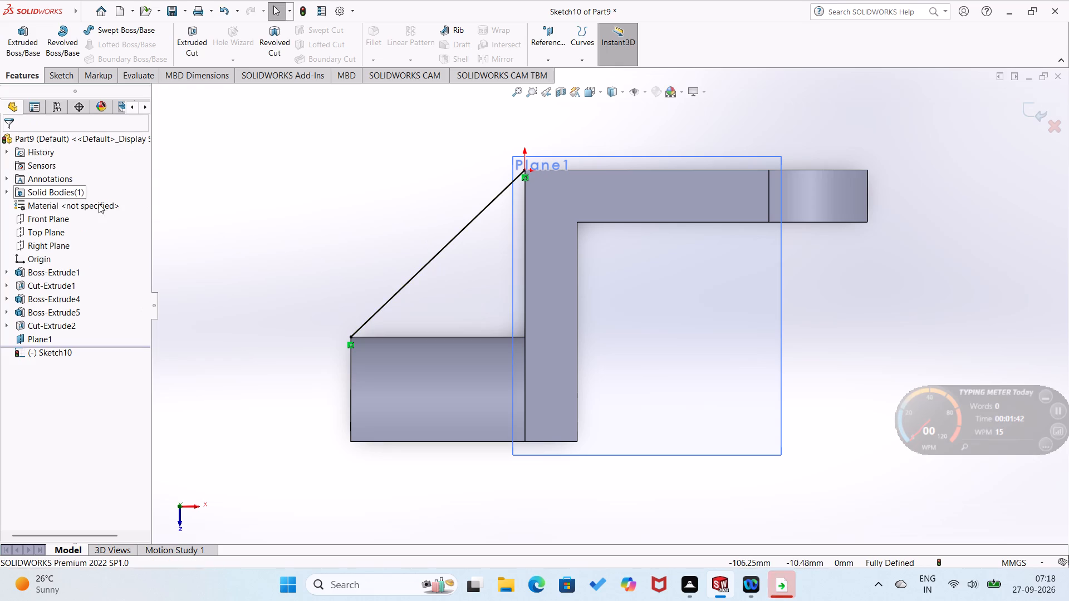
Close the rib triangle with a 50 mm horizontal line along the boss's crown and a 48 mm vertical line up the wall to the origin.
{"action": "right_click_drag", "start_coordinate": [325, 247], "coordinate": [228, 286]}
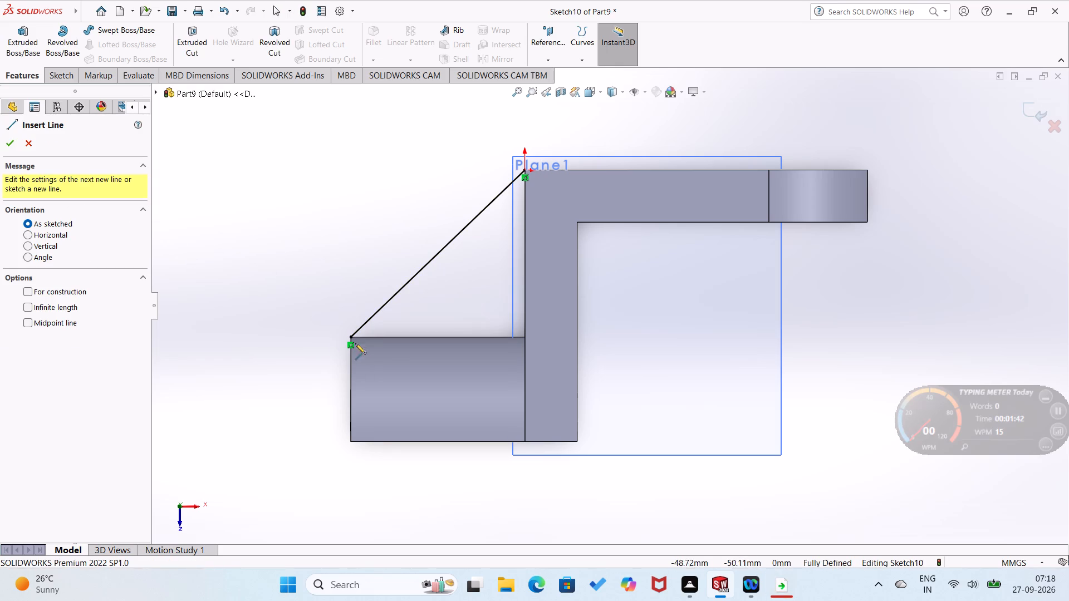
{"action": "left_click", "coordinate": [350, 338]}
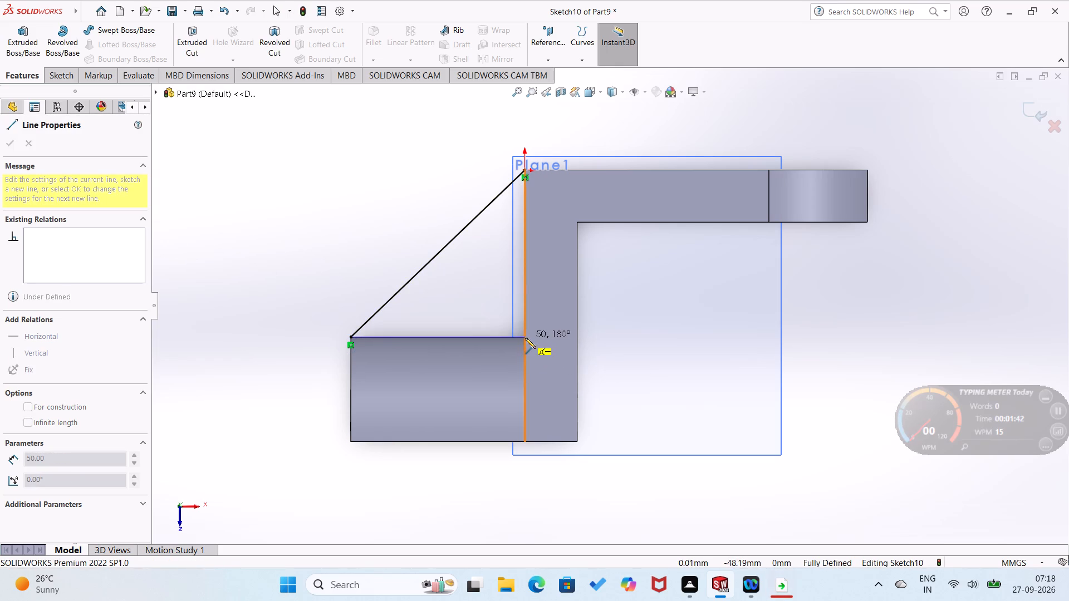
{"action": "left_click_drag", "start_coordinate": [524, 337], "coordinate": [527, 329]}
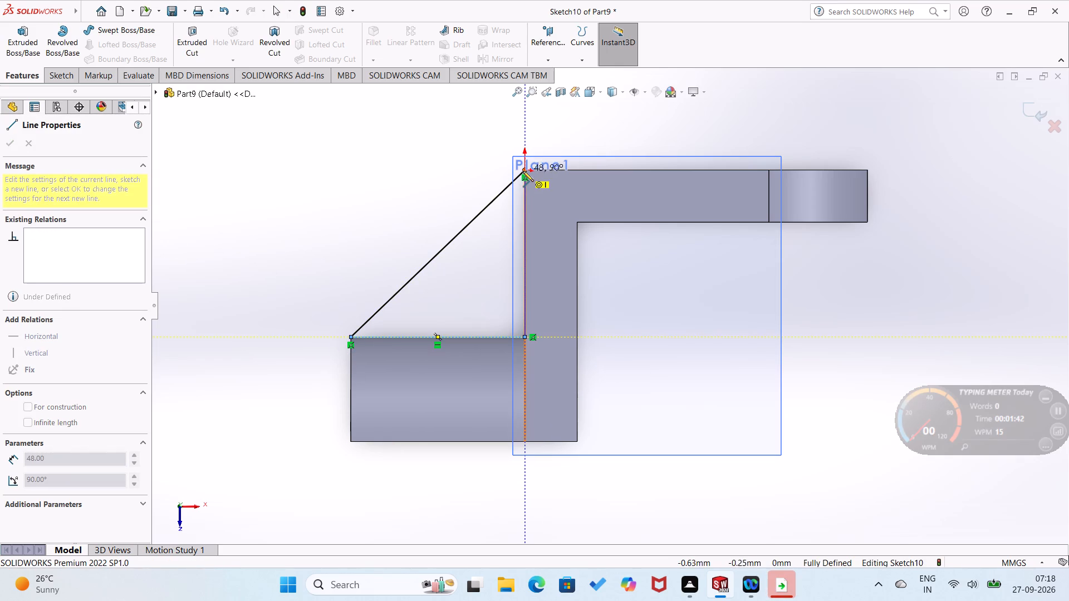
{"action": "left_click", "coordinate": [523, 171]}
{"action": "right_click_drag", "start_coordinate": [362, 264], "coordinate": [393, 141]}
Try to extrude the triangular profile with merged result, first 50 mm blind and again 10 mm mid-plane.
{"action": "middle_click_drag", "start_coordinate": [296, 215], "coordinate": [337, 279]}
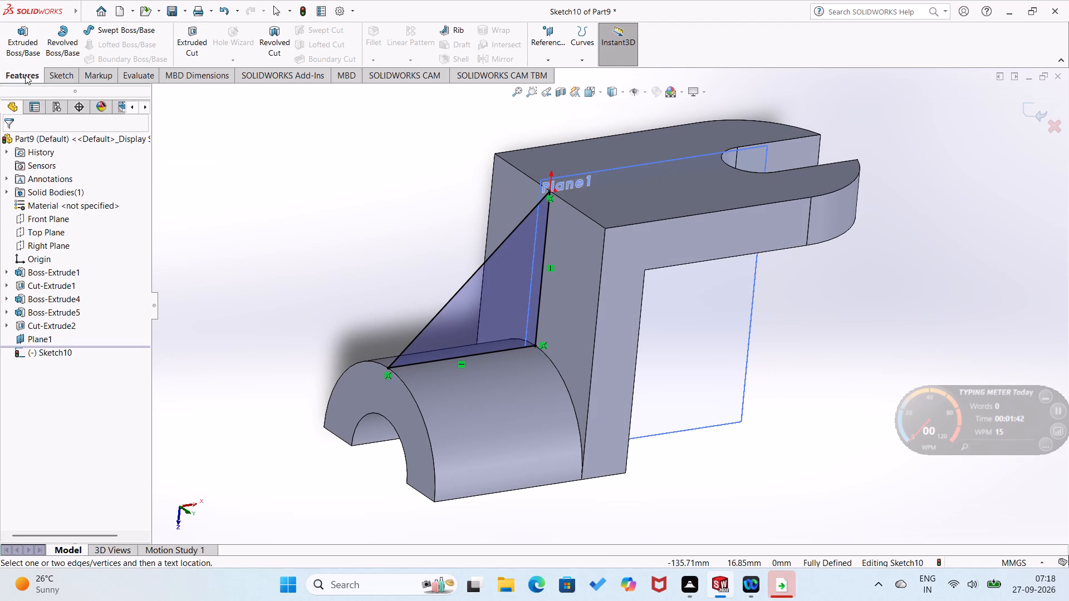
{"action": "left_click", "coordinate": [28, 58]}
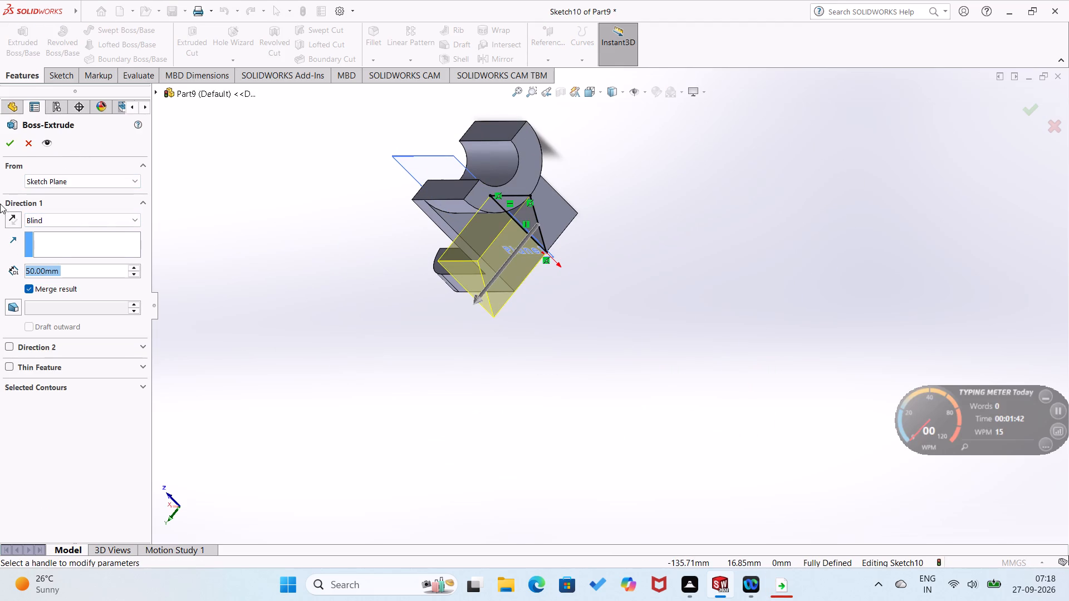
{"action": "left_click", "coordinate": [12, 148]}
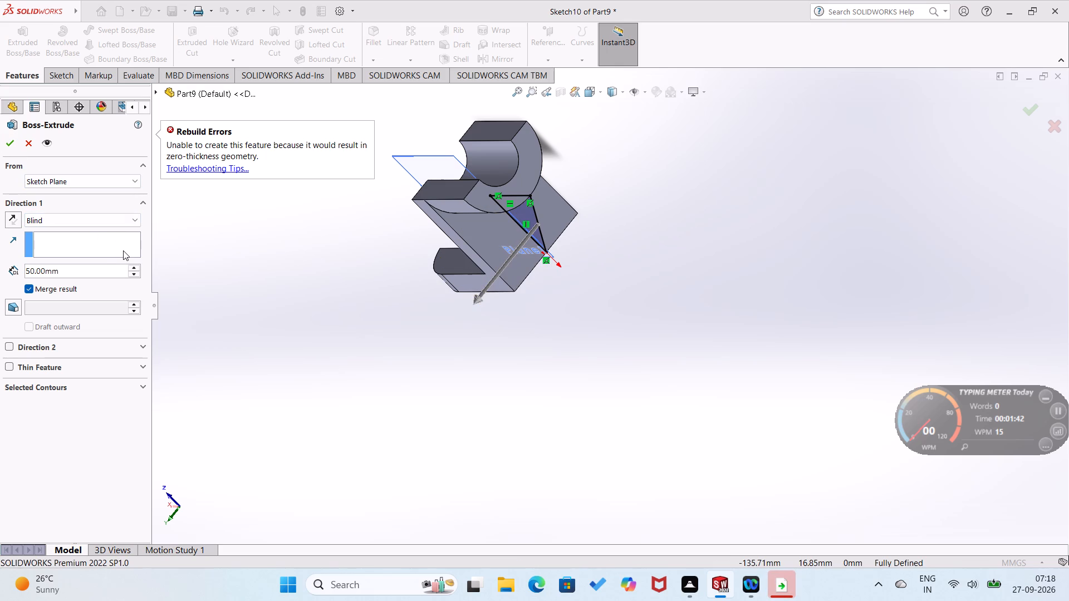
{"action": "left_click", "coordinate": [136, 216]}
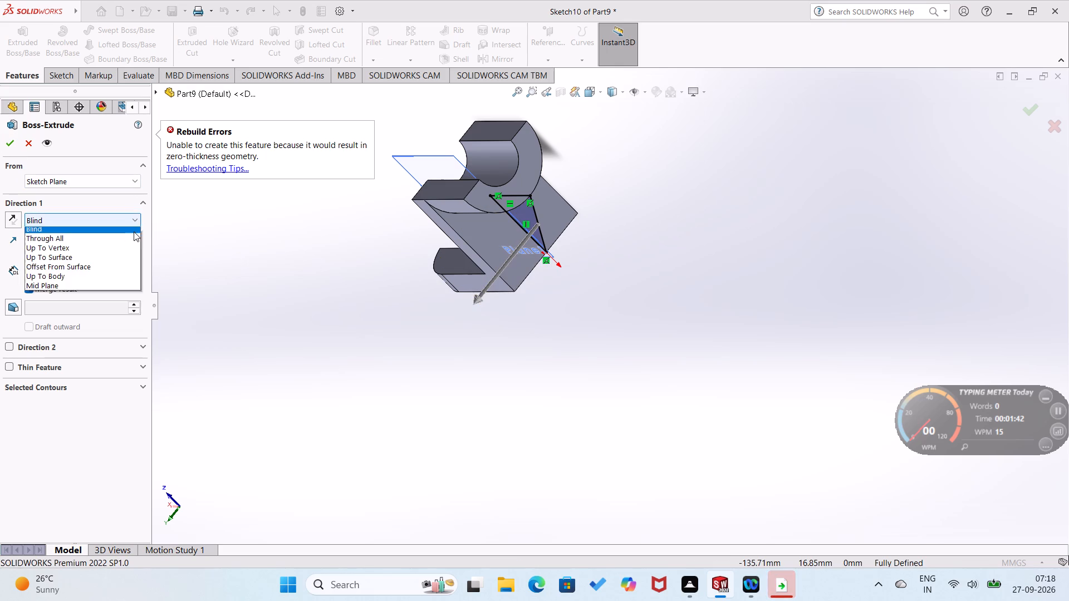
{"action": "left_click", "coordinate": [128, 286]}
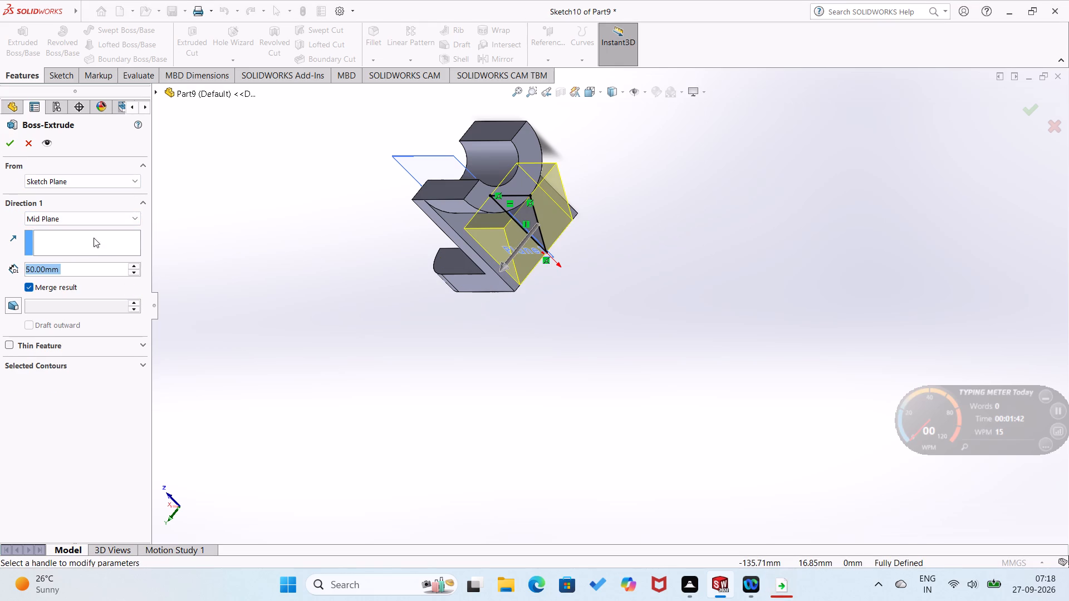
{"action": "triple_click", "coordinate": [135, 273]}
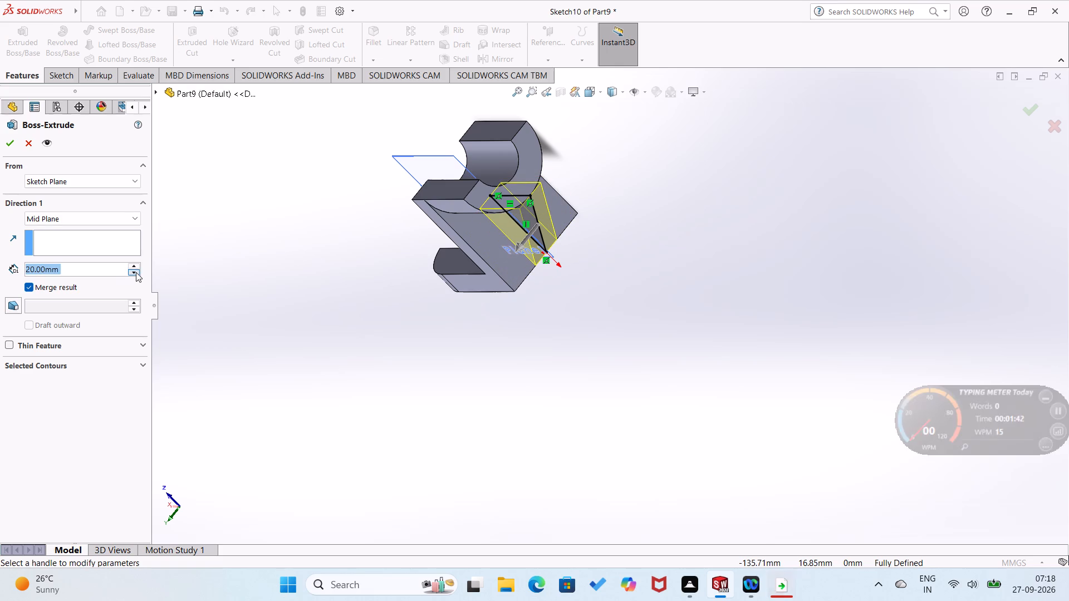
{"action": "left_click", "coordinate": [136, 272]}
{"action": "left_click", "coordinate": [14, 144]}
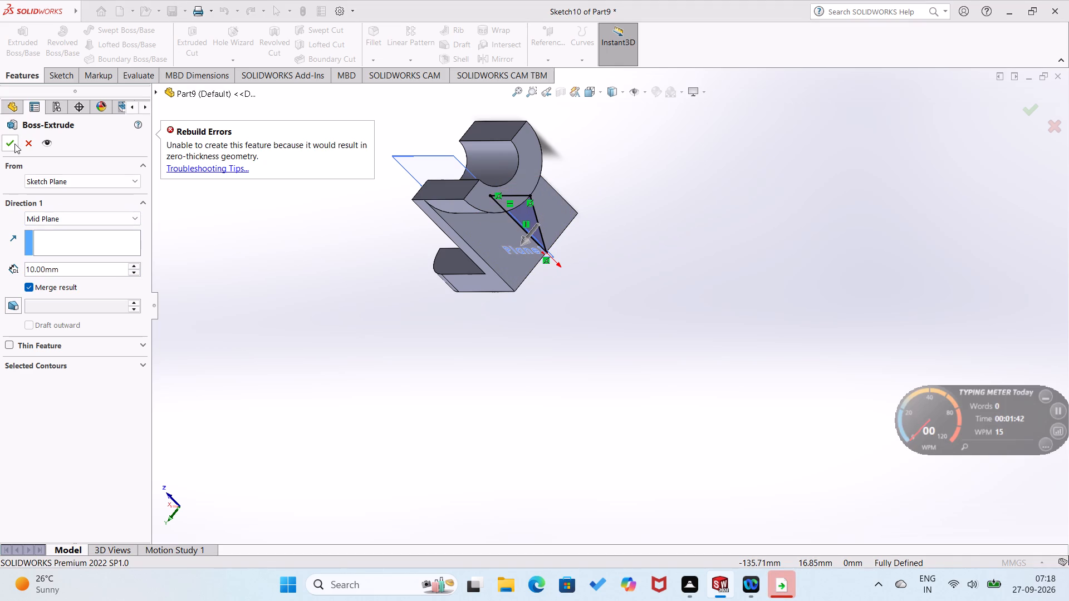
Examine how the triangular profile meets the wall and the half-round boss, and cancel the extrusion.
{"action": "left_click", "coordinate": [227, 296]}
{"action": "scroll", "coordinate": [425, 294], "scroll_direction": "down", "scroll_amount": 3}
{"action": "scroll", "coordinate": [426, 291], "scroll_direction": "up", "scroll_amount": 2}
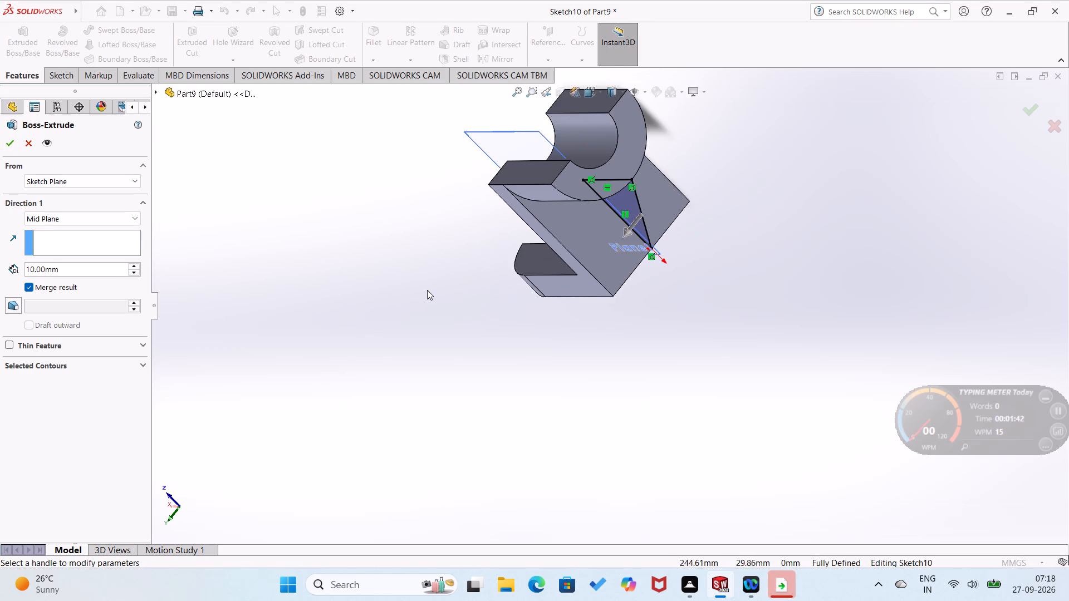
{"action": "scroll", "coordinate": [442, 278], "scroll_direction": "down", "scroll_amount": 2}
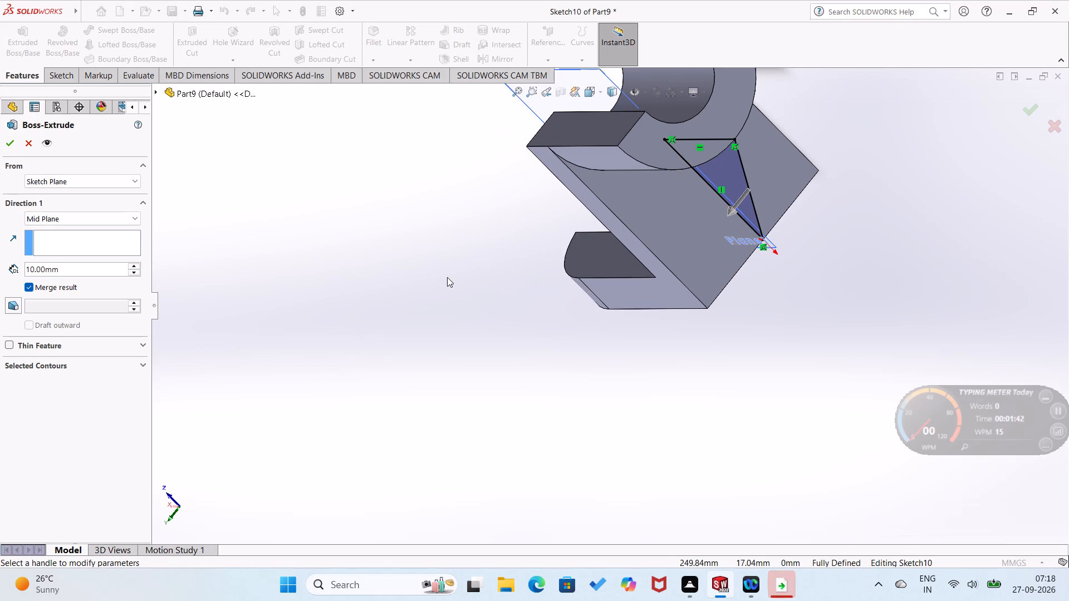
{"action": "scroll", "coordinate": [448, 276], "scroll_direction": "up", "scroll_amount": 1}
{"action": "scroll", "coordinate": [533, 232], "scroll_direction": "up", "scroll_amount": 1}
{"action": "middle_click_drag", "start_coordinate": [536, 232], "coordinate": [468, 344]}
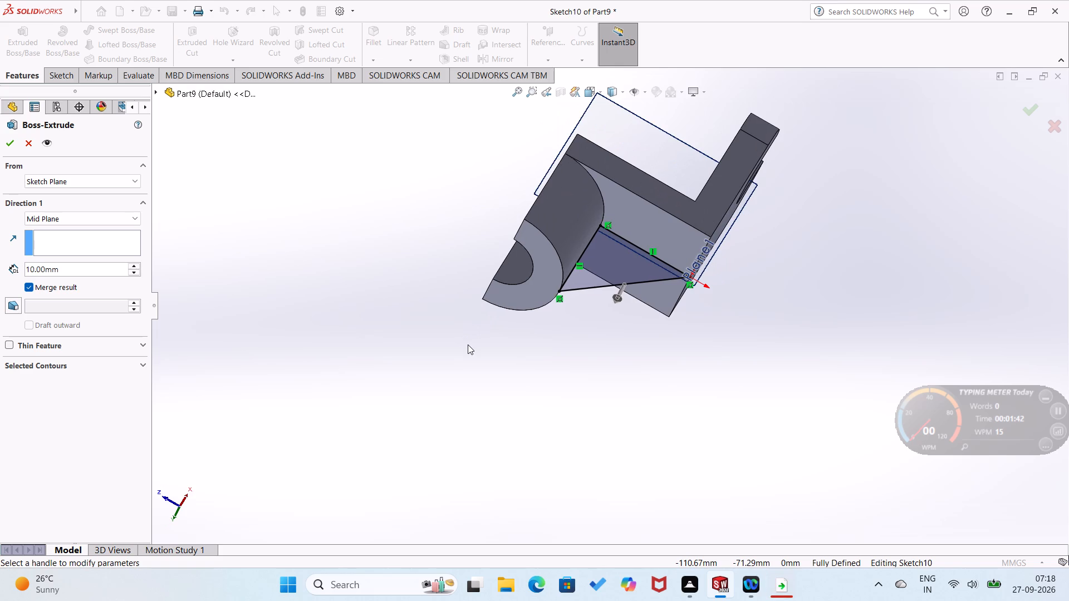
{"action": "key", "text": "ctrl+8"}
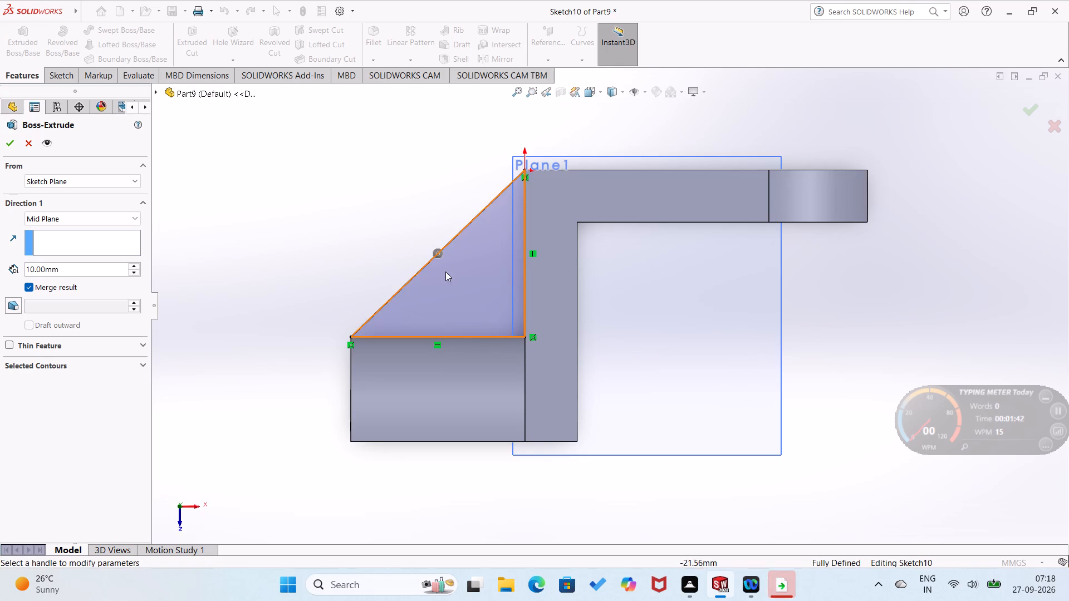
{"action": "right_click_drag", "start_coordinate": [316, 273], "coordinate": [337, 168]}
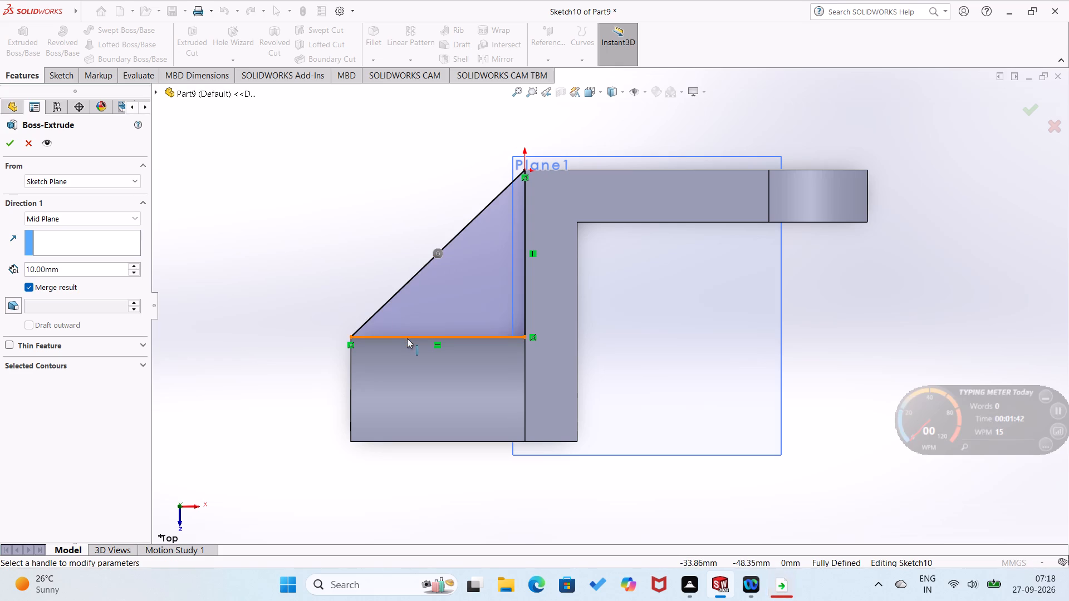
{"action": "left_click", "coordinate": [407, 339]}
{"action": "right_click_drag", "start_coordinate": [339, 334], "coordinate": [361, 191]}
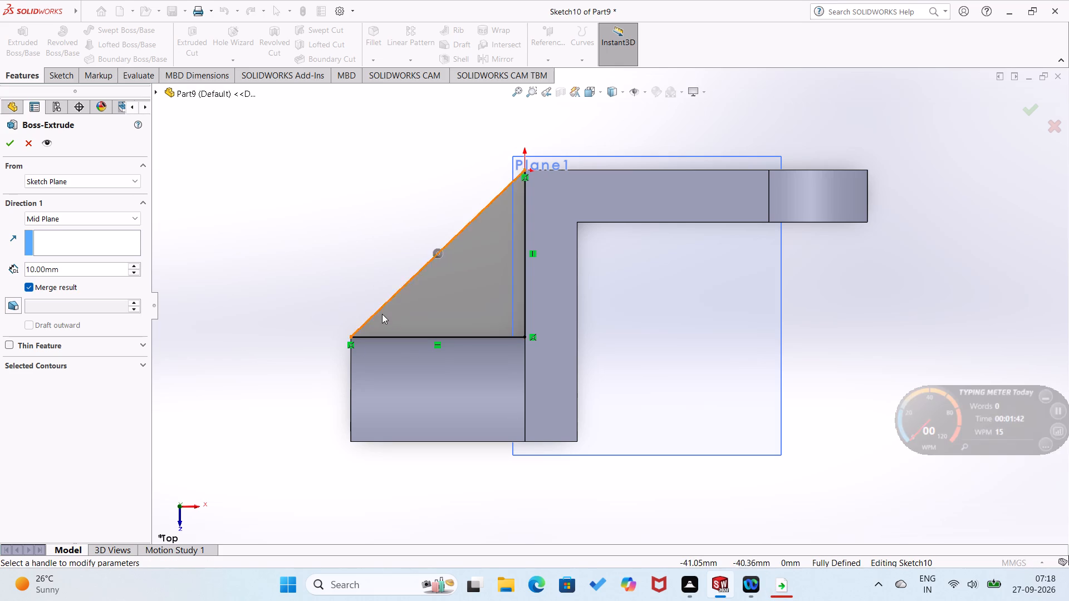
{"action": "right_click_drag", "start_coordinate": [351, 296], "coordinate": [383, 119]}
{"action": "left_click", "coordinate": [31, 142]}
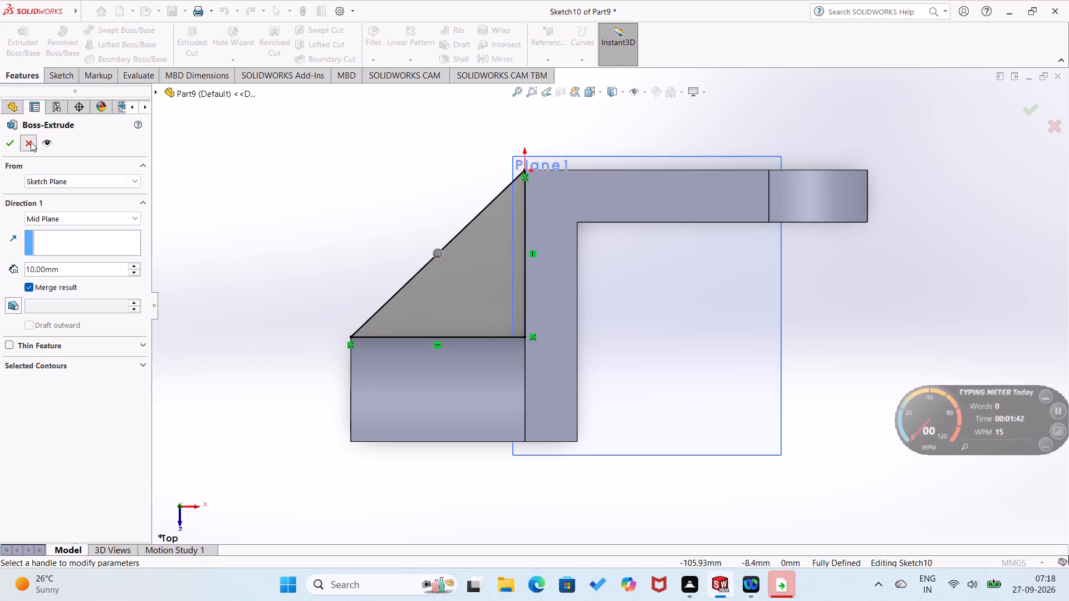
Exit the triangular rib sketch on the mid-width plane, keeping the closed profile.
{"action": "right_click_drag", "start_coordinate": [247, 264], "coordinate": [271, 182]}
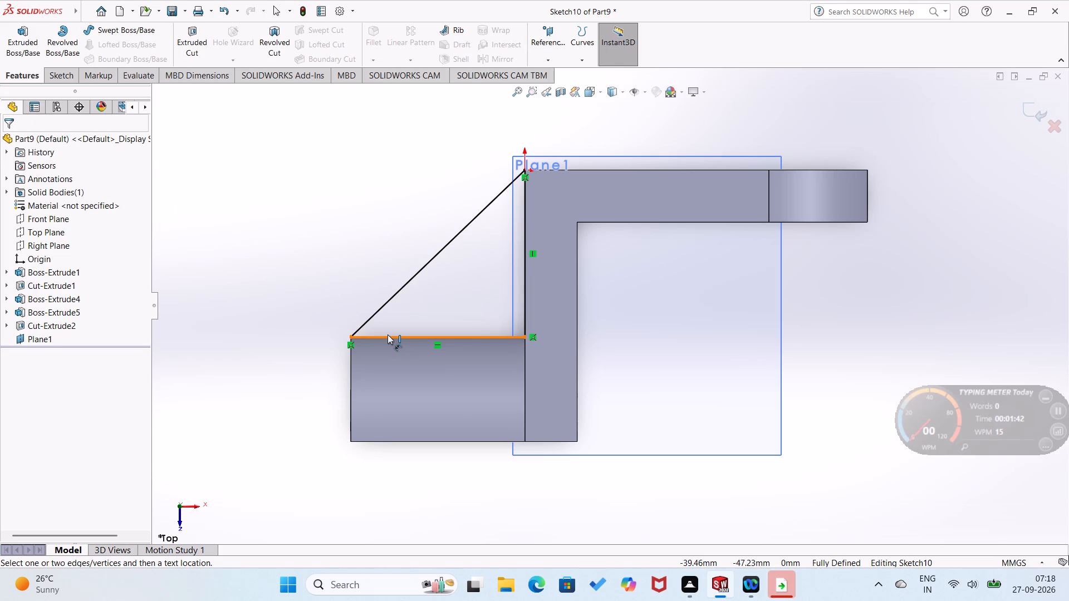
{"action": "right_click_drag", "start_coordinate": [388, 334], "coordinate": [393, 298]}
{"action": "middle_click_drag", "start_coordinate": [372, 295], "coordinate": [406, 131]}
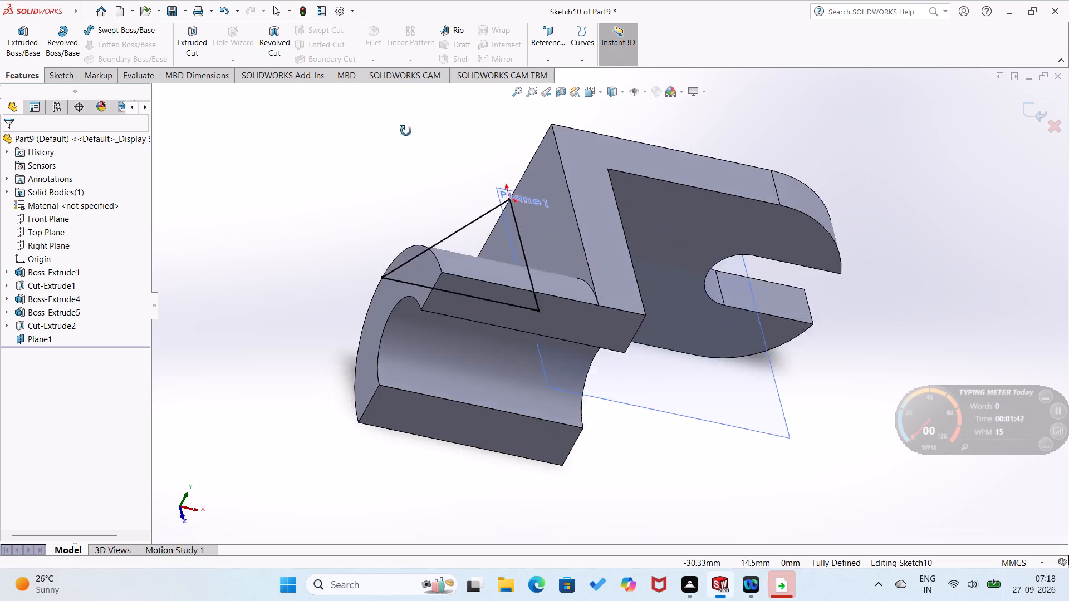
{"action": "middle_click_drag", "start_coordinate": [406, 131], "coordinate": [406, 90]}
{"action": "key", "text": "ctrl+8"}
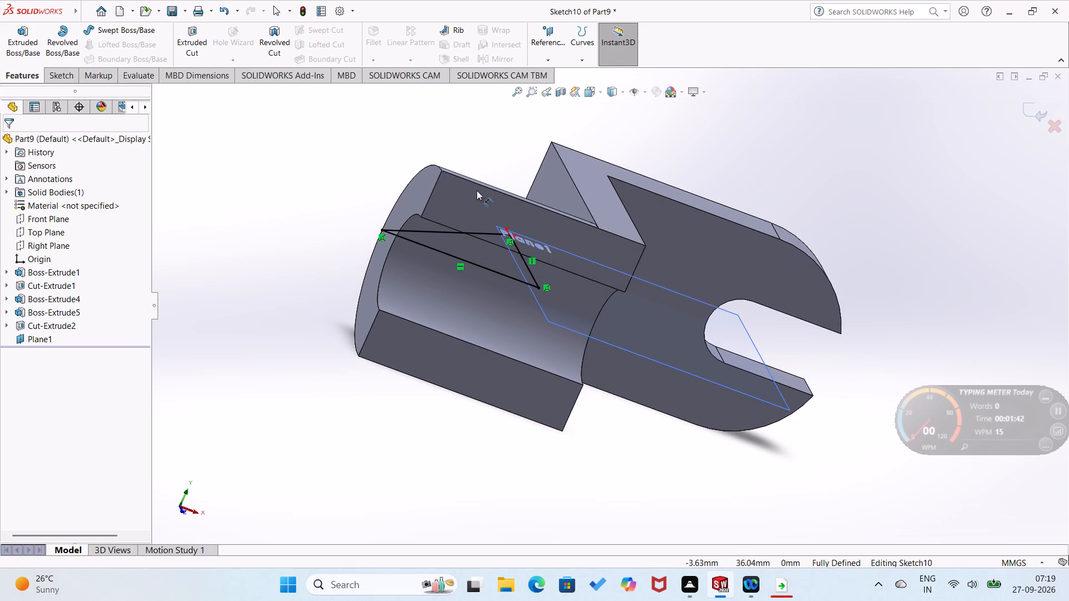
{"action": "key", "text": "ctrl+7"}
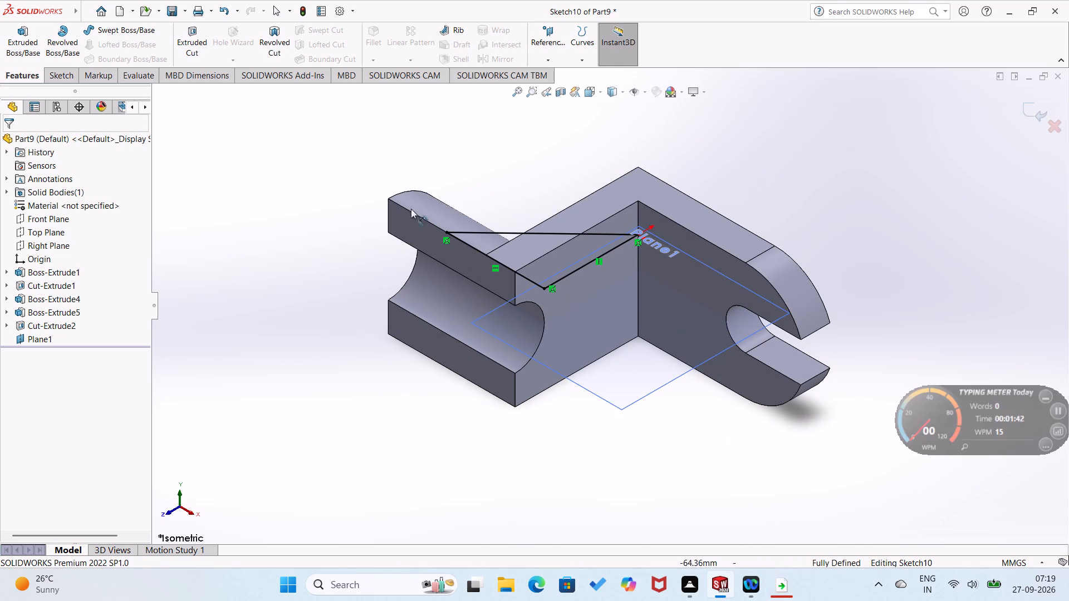
{"action": "left_click", "coordinate": [331, 250]}
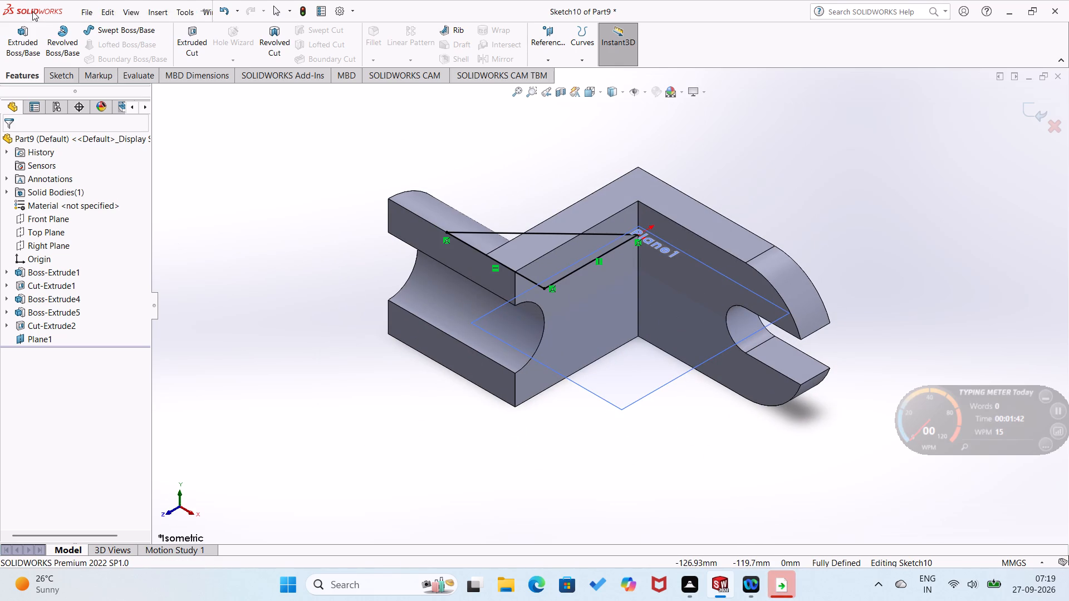
{"action": "left_click", "coordinate": [76, 68]}
{"action": "left_click", "coordinate": [10, 36]}
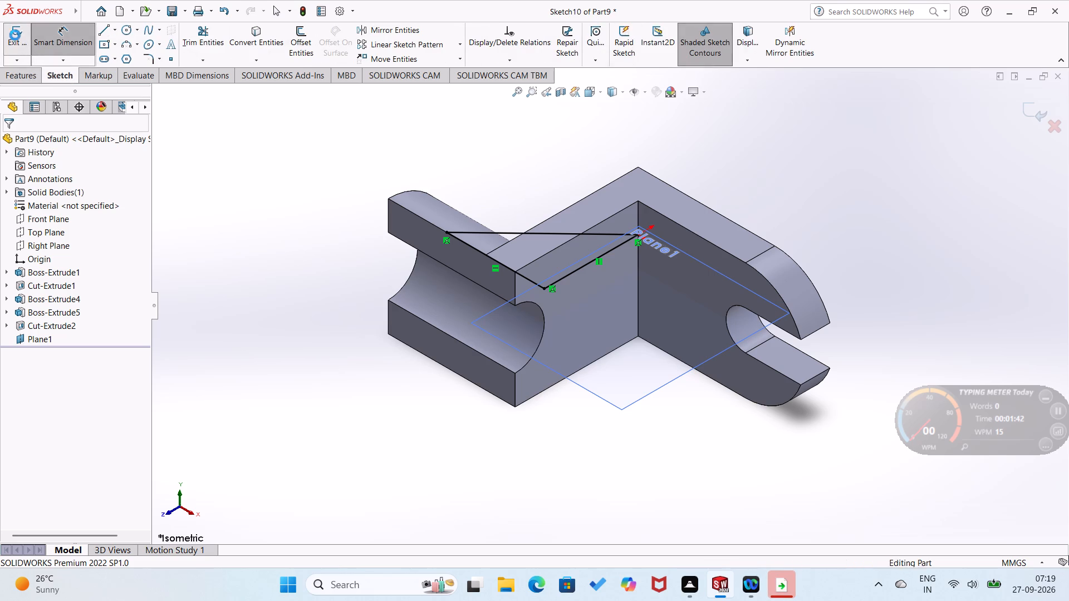
Leave the triangular rib sketch and hide the mid-width reference plane.
{"action": "right_click", "coordinate": [639, 403]}
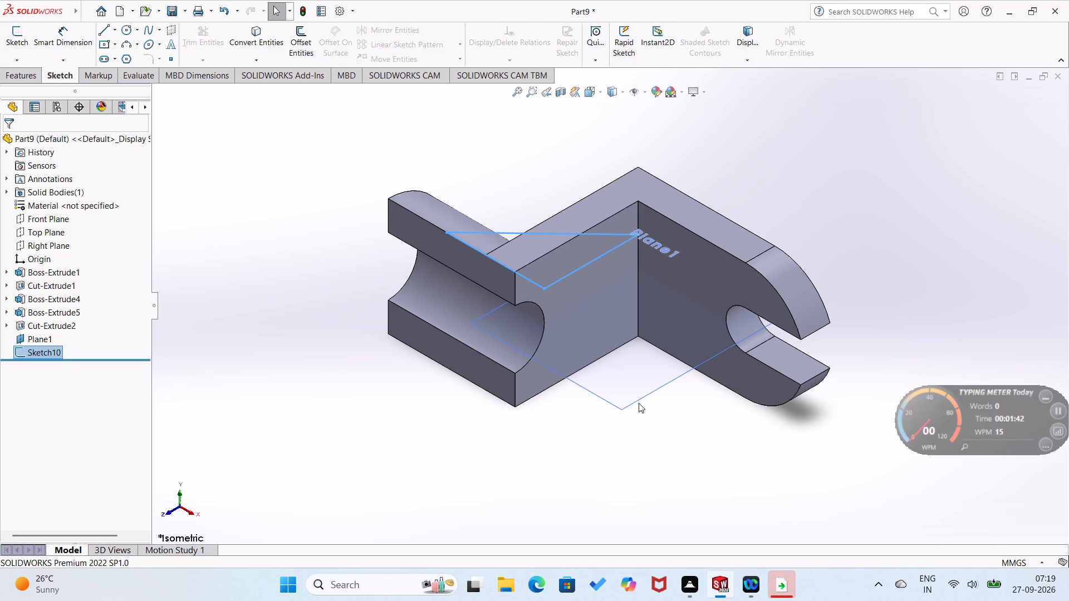
{"action": "left_click", "coordinate": [568, 464]}
{"action": "right_click", "coordinate": [615, 403]}
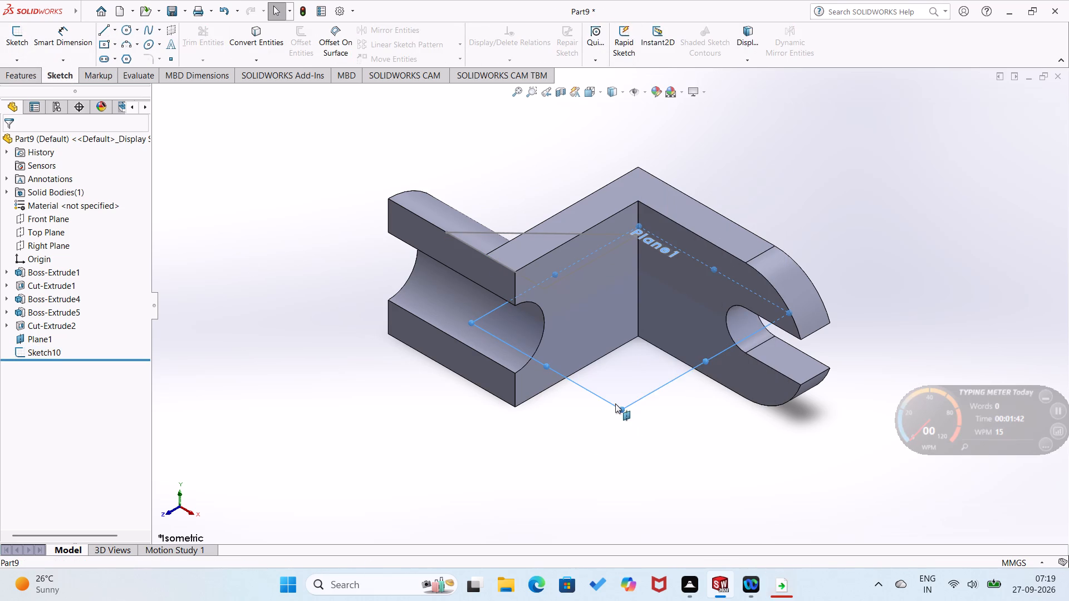
{"action": "left_click", "coordinate": [663, 388]}
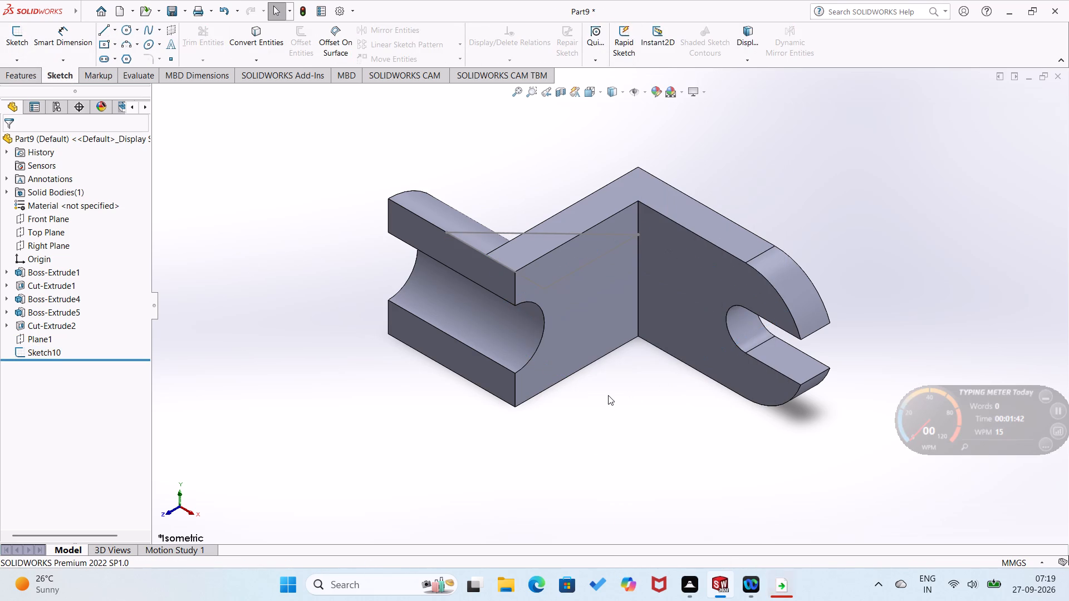
Undo back into the triangular rib sketch past its vertical line, and delete the remaining sloped and horizontal lines.
{"action": "middle_click_drag", "start_coordinate": [605, 396], "coordinate": [649, 178]}
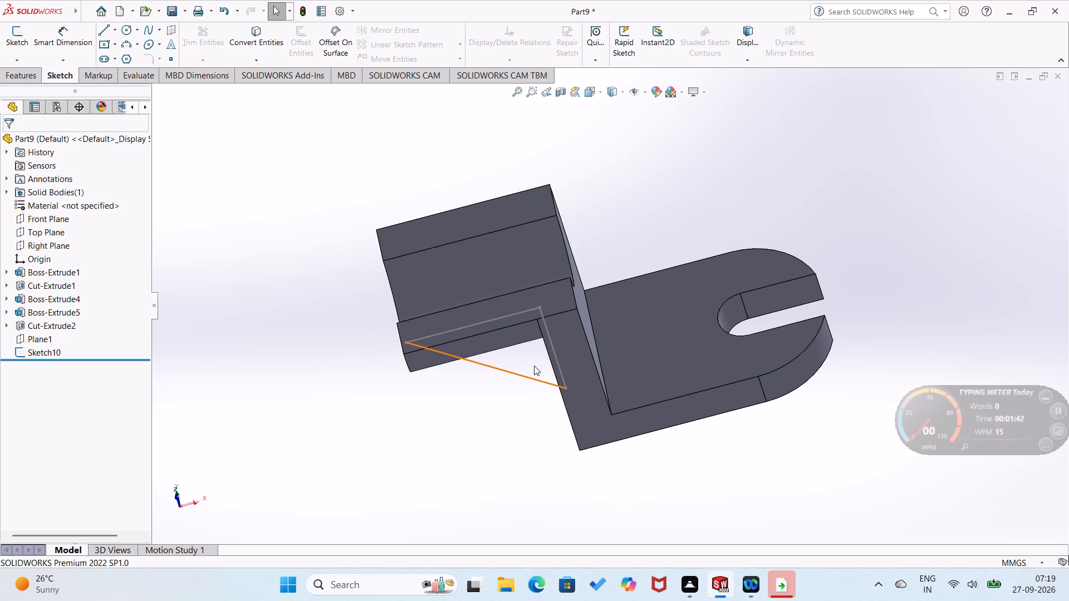
{"action": "key", "text": "ctrl+z"}
{"action": "key", "text": "ctrl+z"}
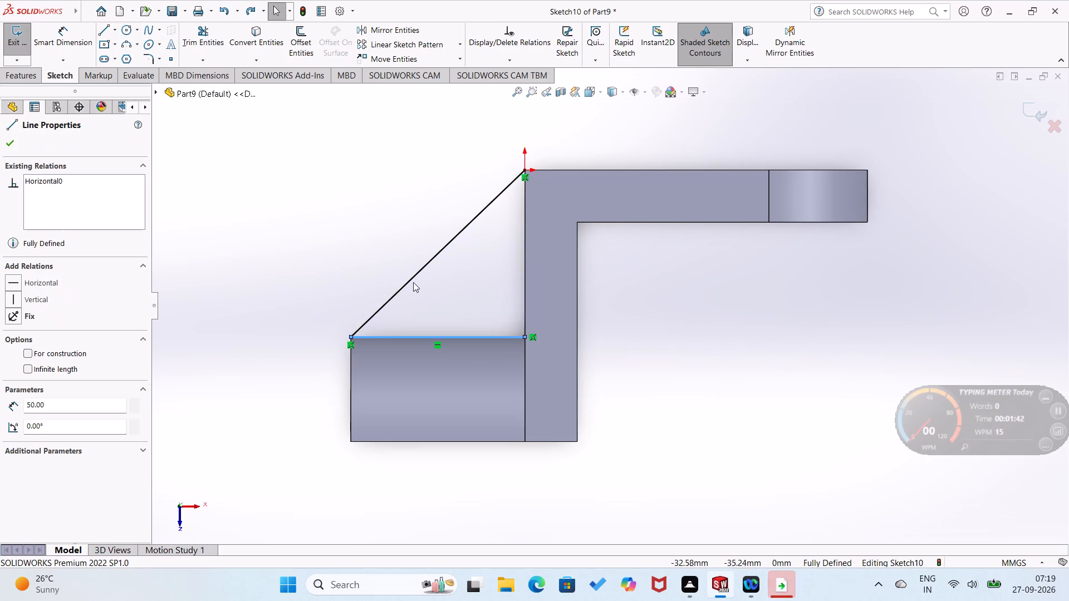
{"action": "right_click", "coordinate": [419, 274]}
{"action": "key", "text": "Delete"}
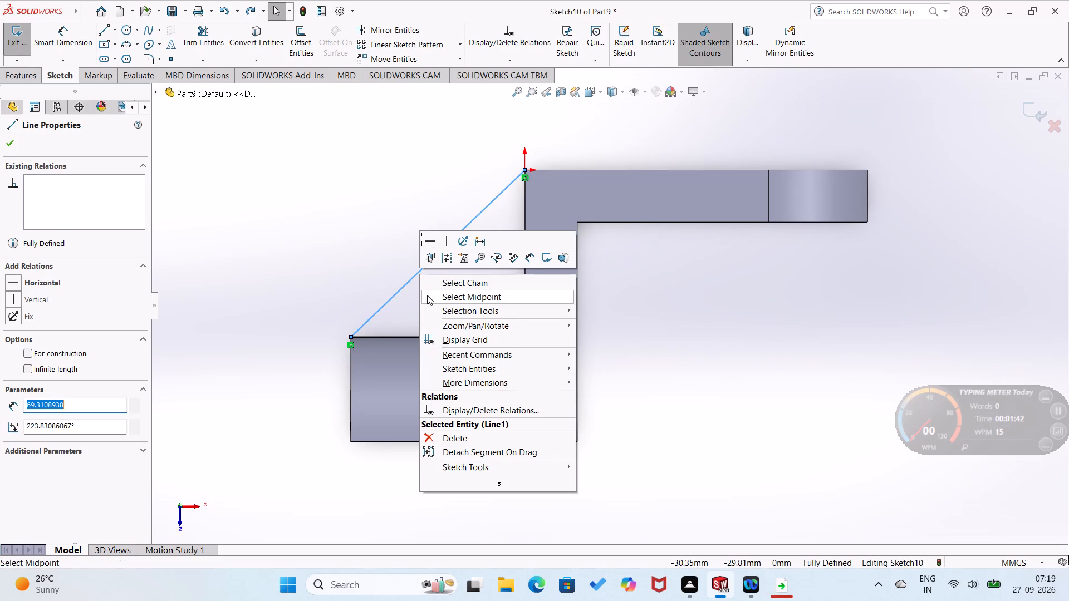
{"action": "key", "text": "Delete"}
{"action": "key", "text": "Delete"}
{"action": "left_click", "coordinate": [342, 230]}
{"action": "key", "text": "Delete"}
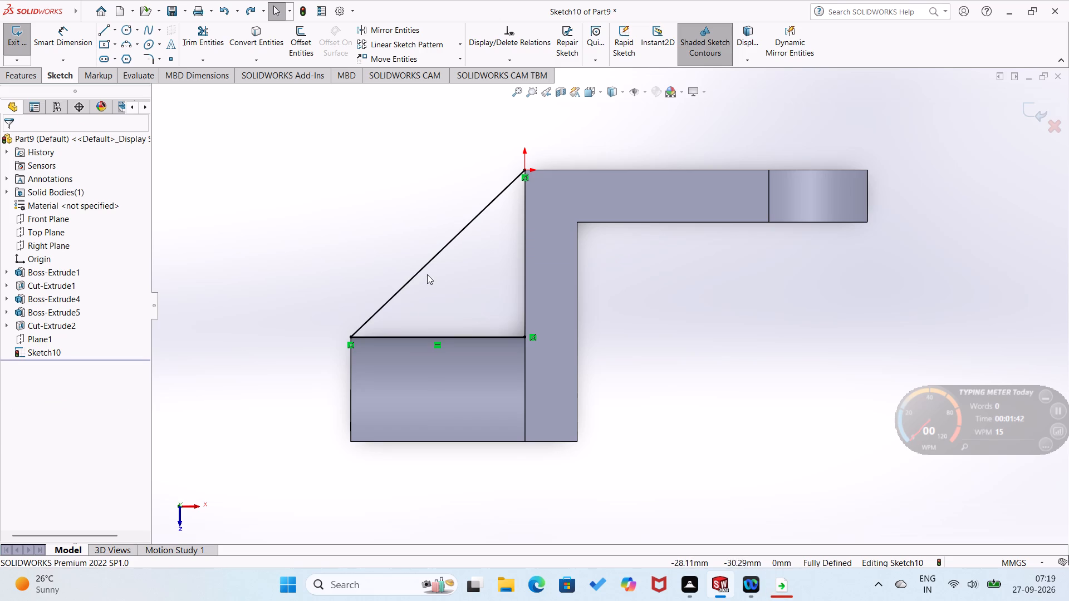
{"action": "left_click", "coordinate": [427, 267]}
{"action": "key", "text": "Delete"}
{"action": "key", "text": "Delete"}
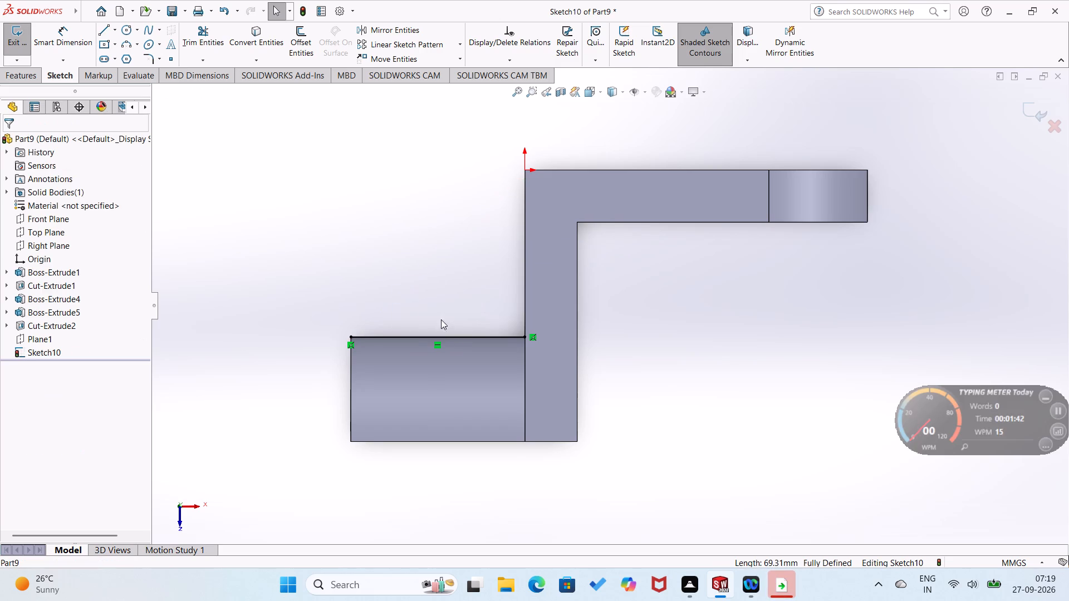
{"action": "left_click", "coordinate": [452, 339]}
{"action": "key", "text": "Delete"}
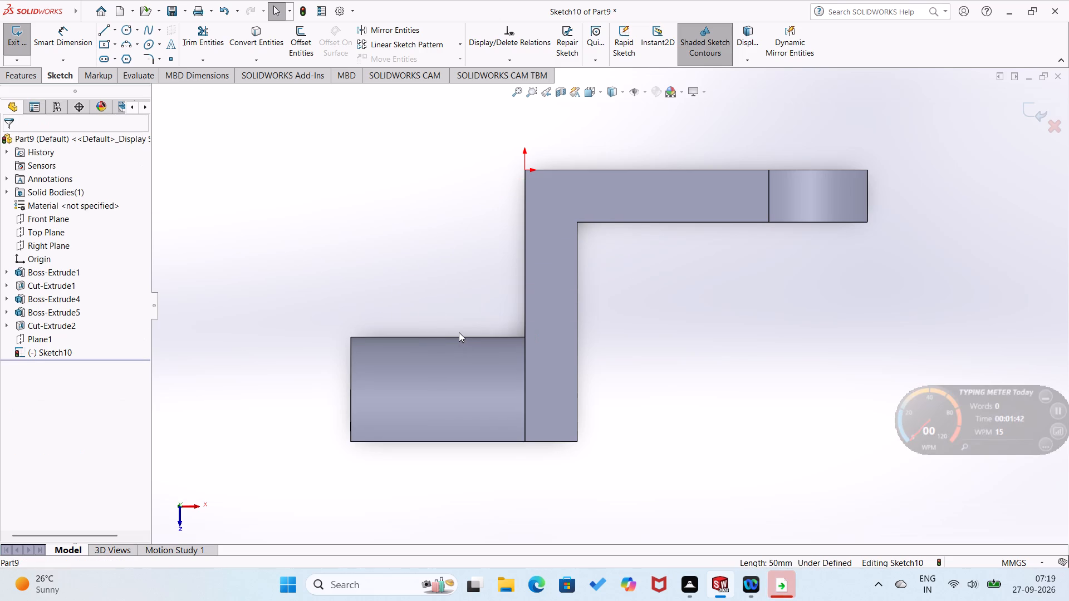
Save the part in the Documents folder as sun, discarding the empty rib sketch and saving without rebuilding.
{"action": "scroll", "coordinate": [459, 332], "scroll_direction": "down", "scroll_amount": 1}
{"action": "middle_click_drag", "start_coordinate": [459, 332], "coordinate": [491, 1]}
{"action": "scroll", "coordinate": [465, 233], "scroll_direction": "up", "scroll_amount": 1}
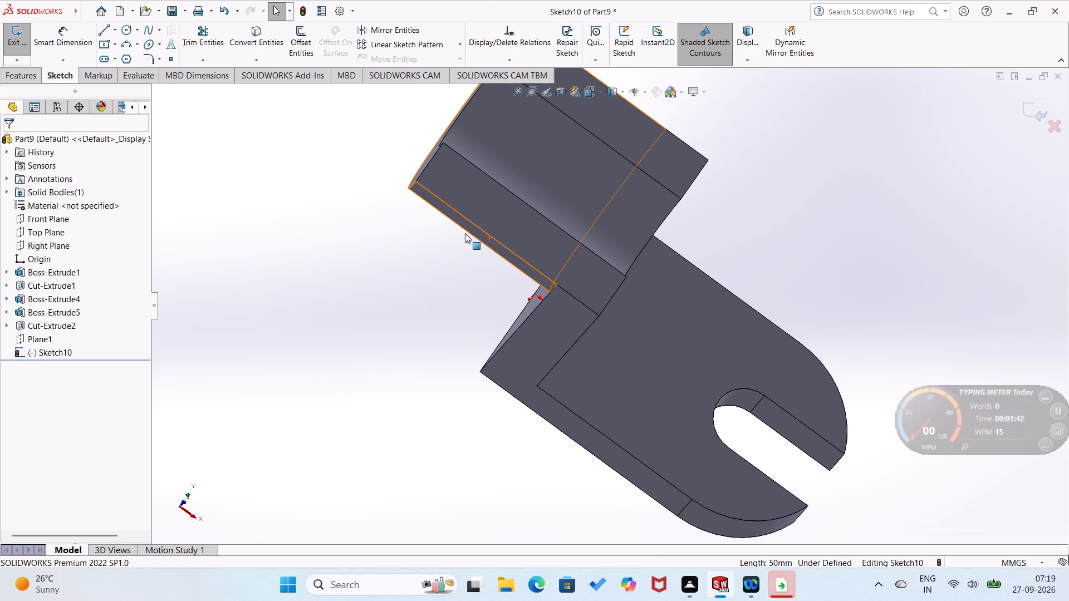
{"action": "scroll", "coordinate": [468, 233], "scroll_direction": "up", "scroll_amount": 1}
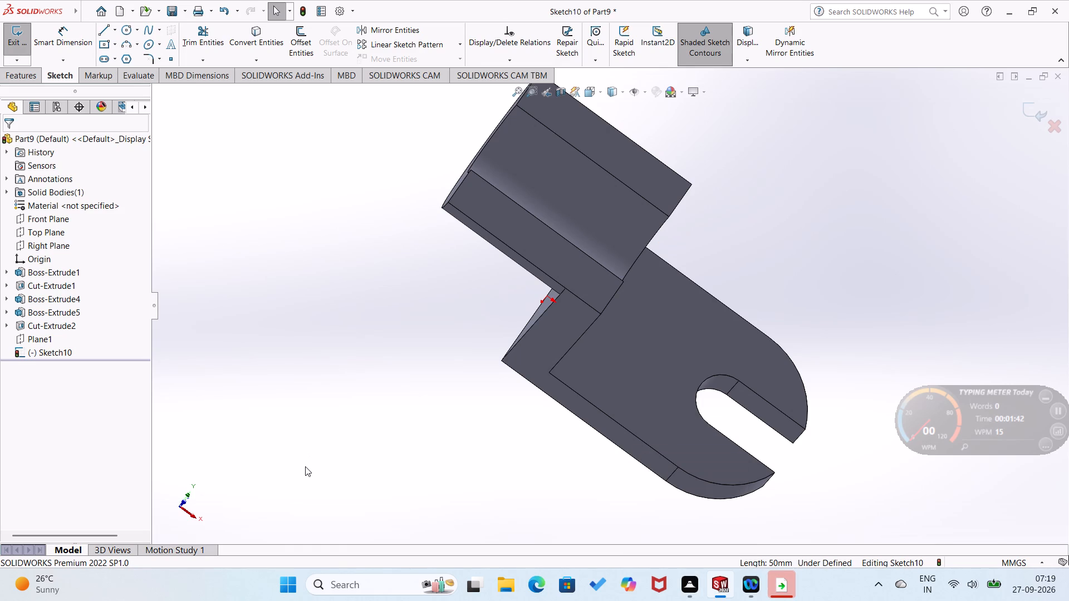
{"action": "key", "text": "ctrl+s"}
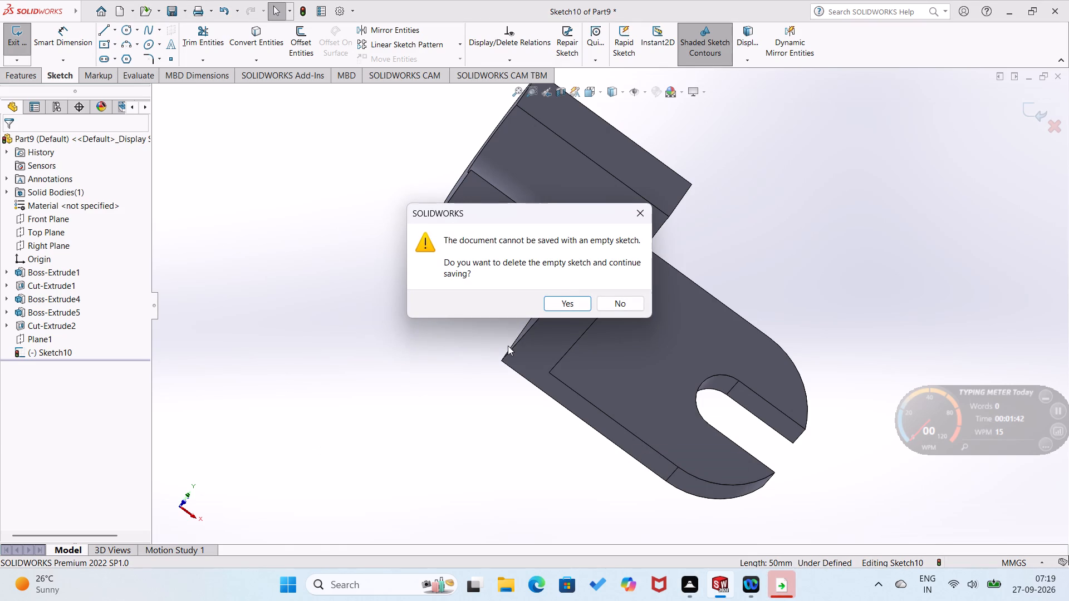
{"action": "left_click", "coordinate": [474, 393]}
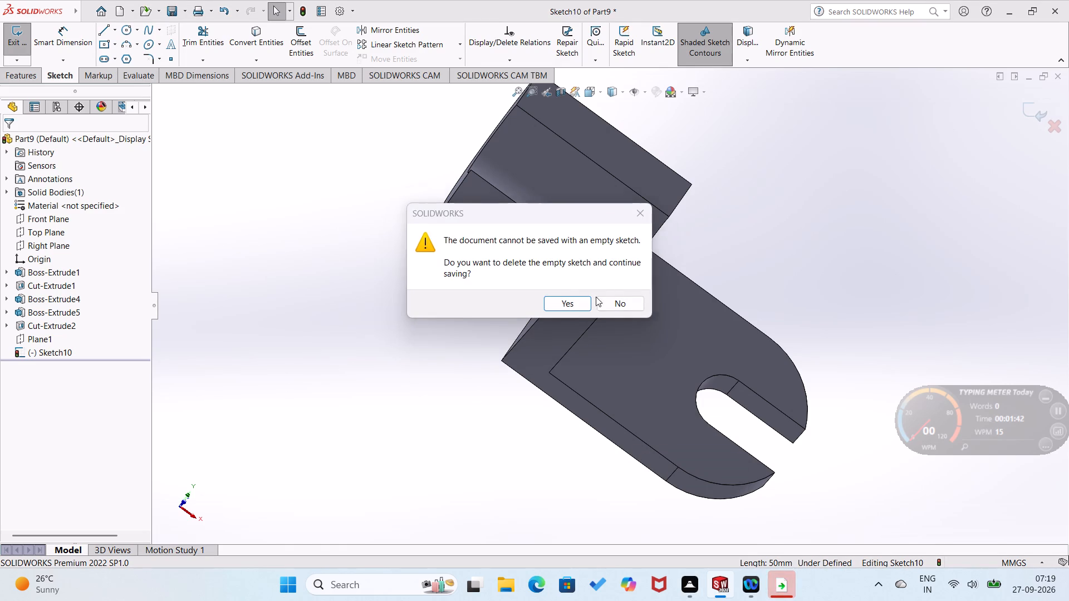
{"action": "left_click", "coordinate": [640, 217]}
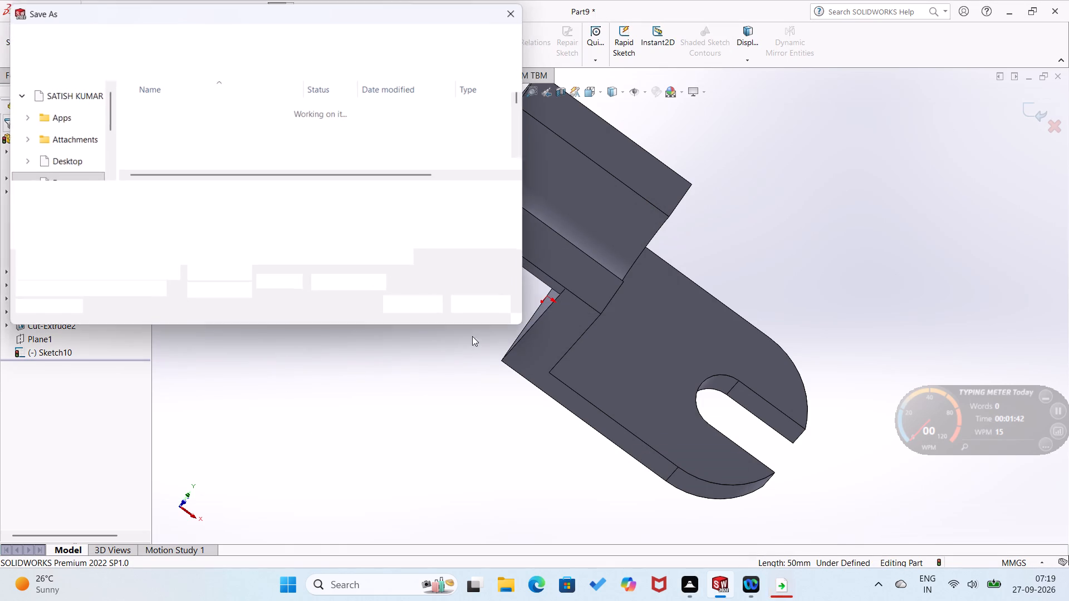
{"action": "type", "text": "sun"}
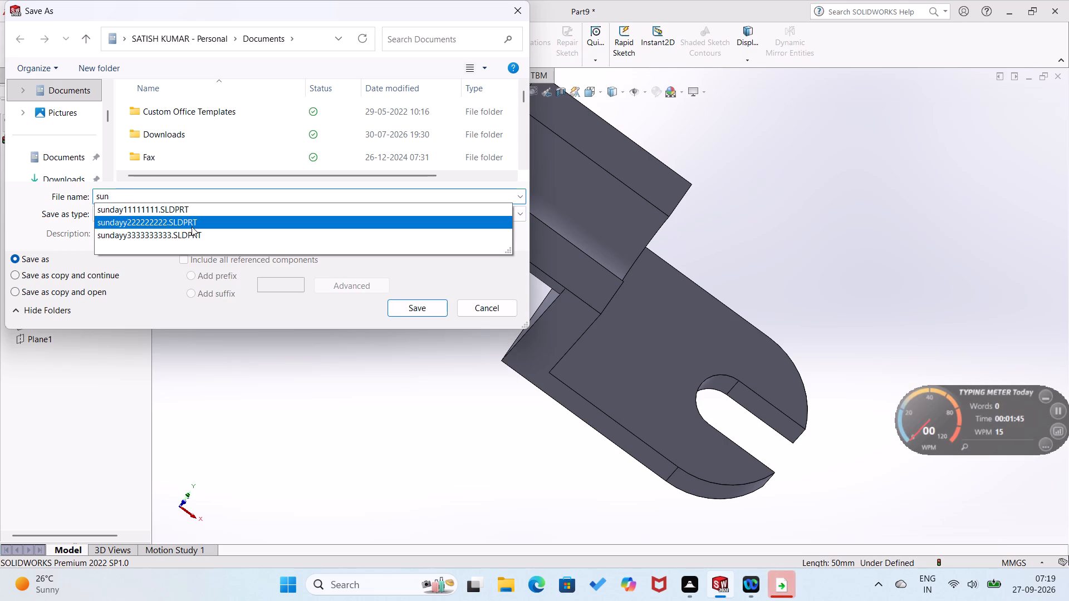
{"action": "left_click", "coordinate": [406, 307]}
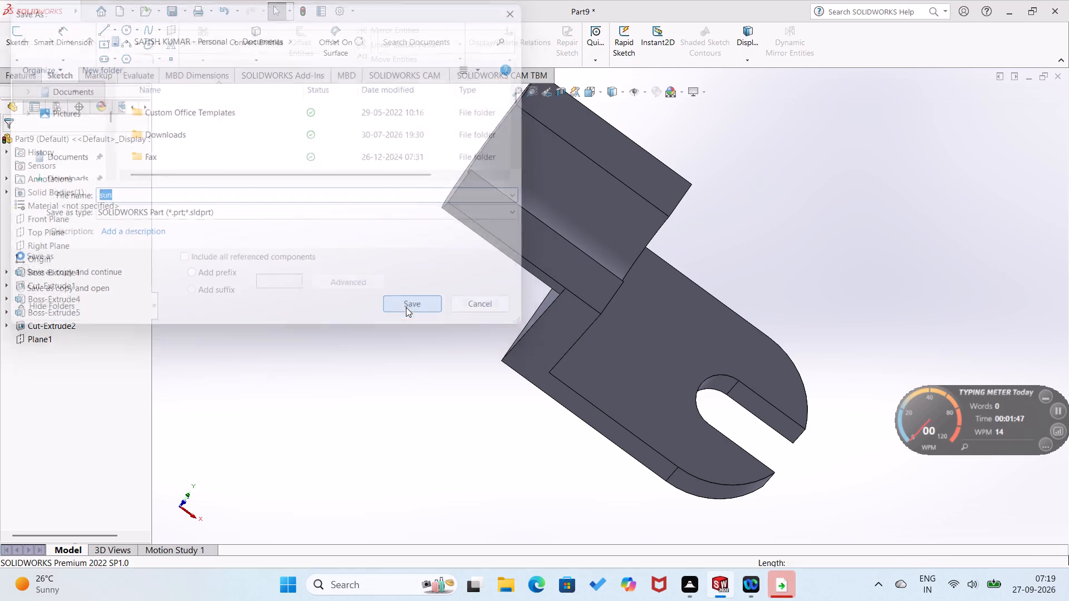
{"action": "left_click", "coordinate": [471, 298]}
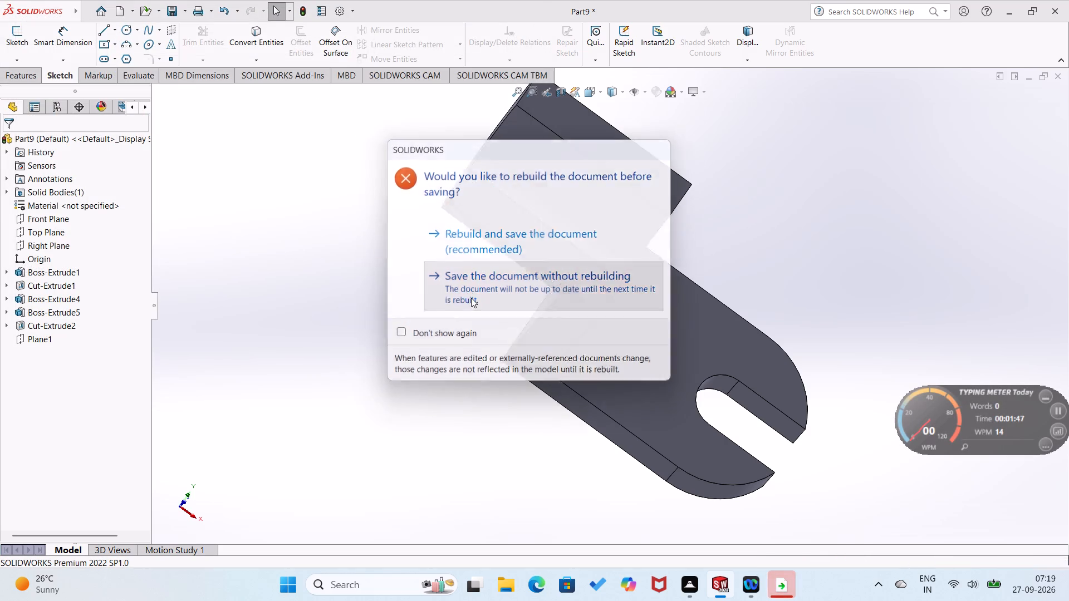